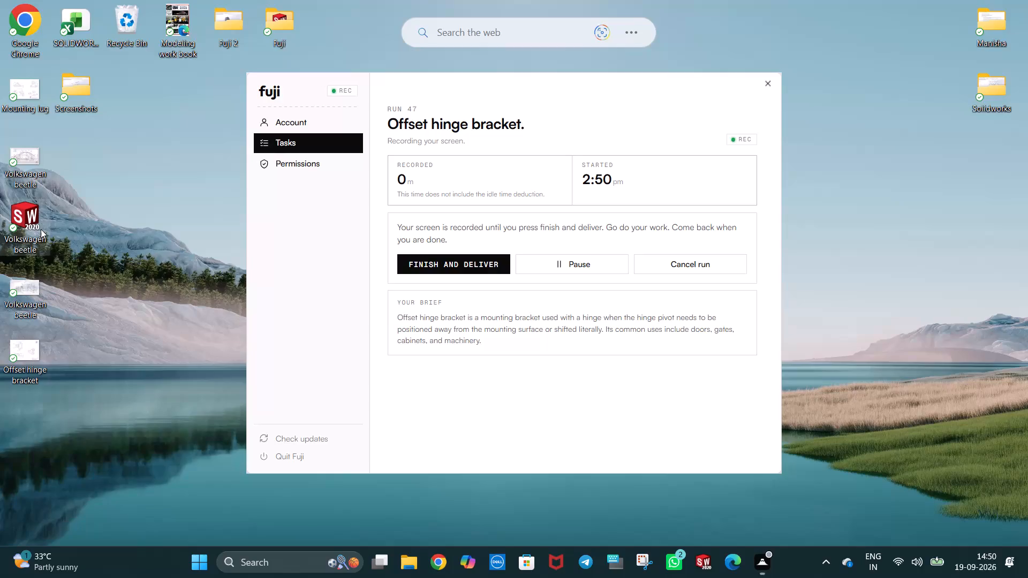
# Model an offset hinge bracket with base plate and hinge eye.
# Launch SOLIDWORKS, dismiss the welcome window and create a new part document.
pyautogui.click(849, 158)
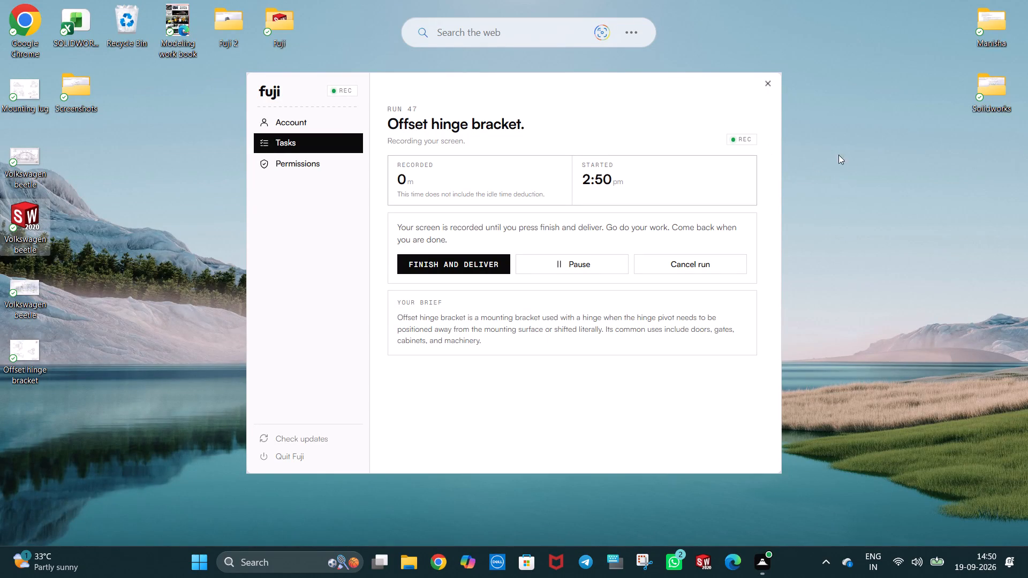
pyautogui.click(709, 563)
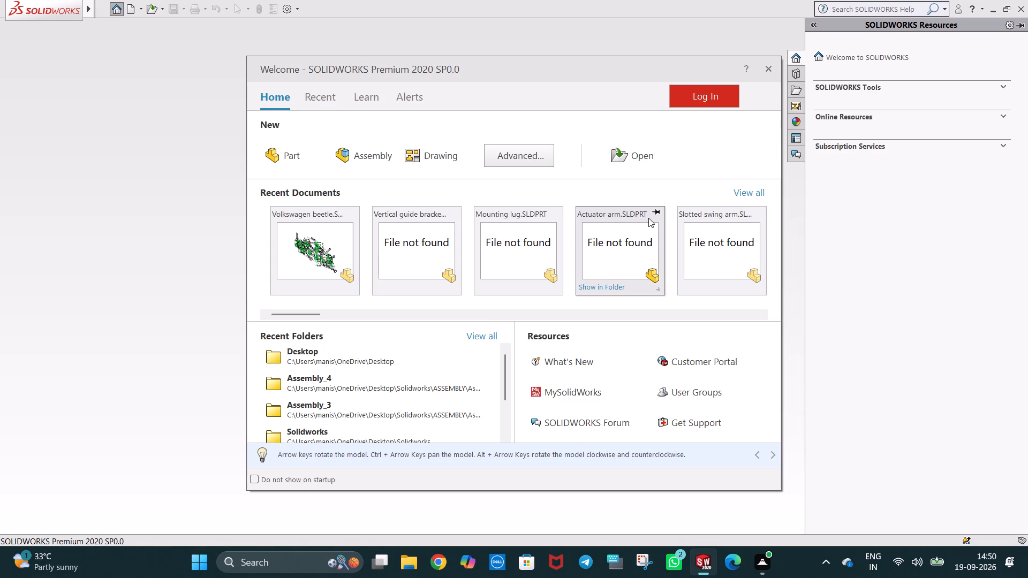
pyautogui.click(768, 69)
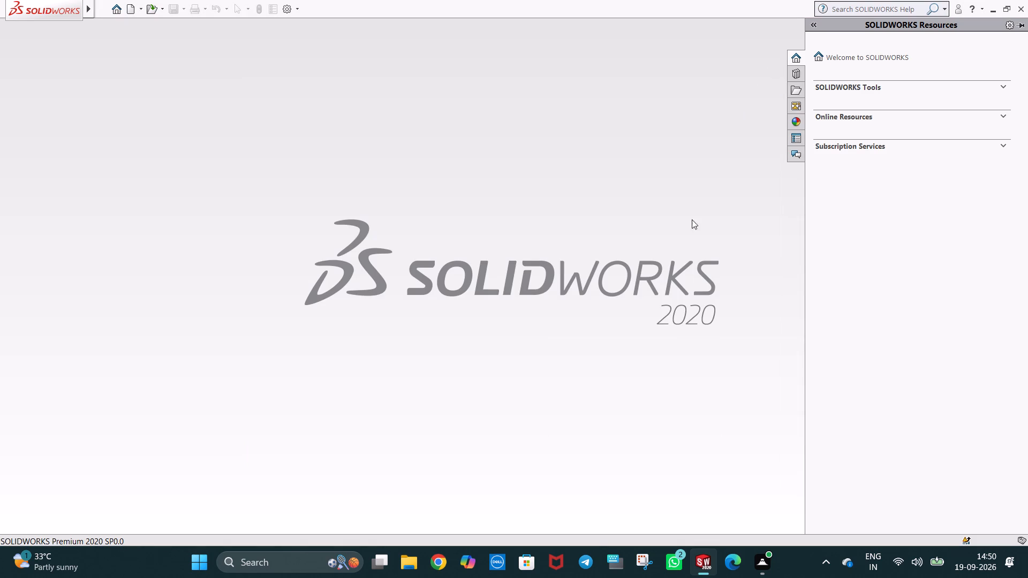
pyautogui.click(125, 6)
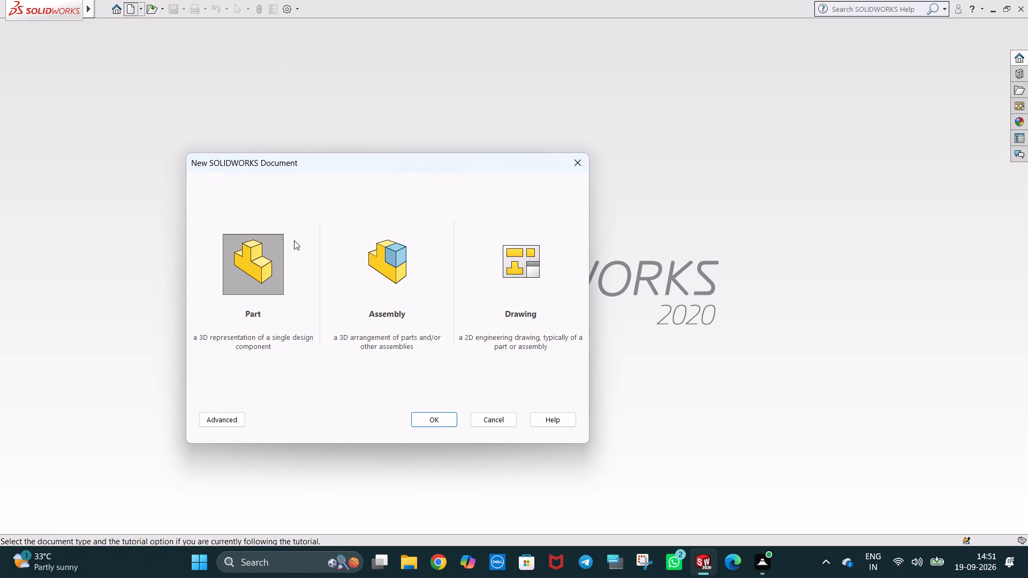
pyautogui.click(435, 421)
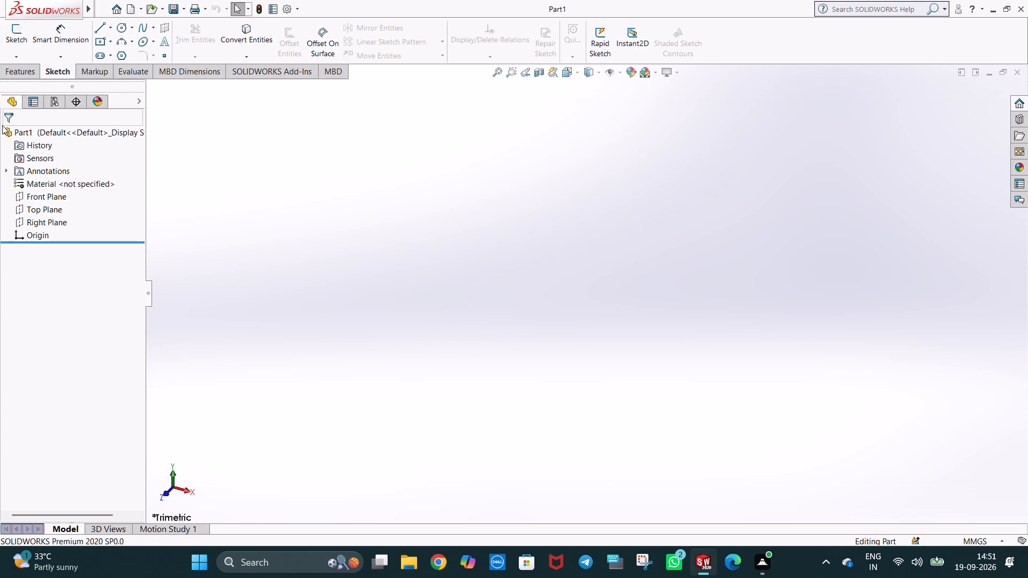
# Start a new sketch on the Top Plane.
pyautogui.click(52, 202)
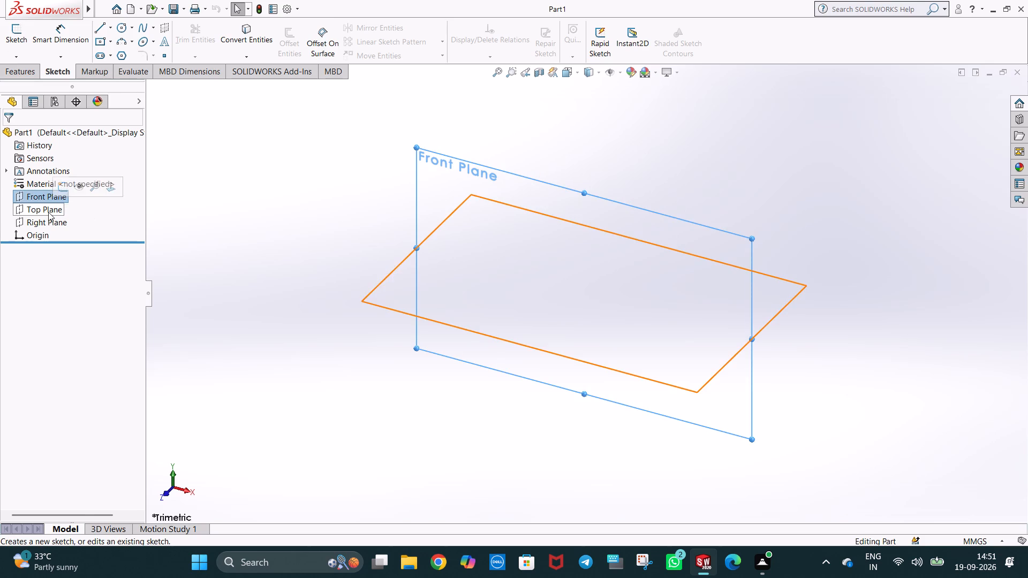
pyautogui.click(48, 212)
pyautogui.click(58, 196)
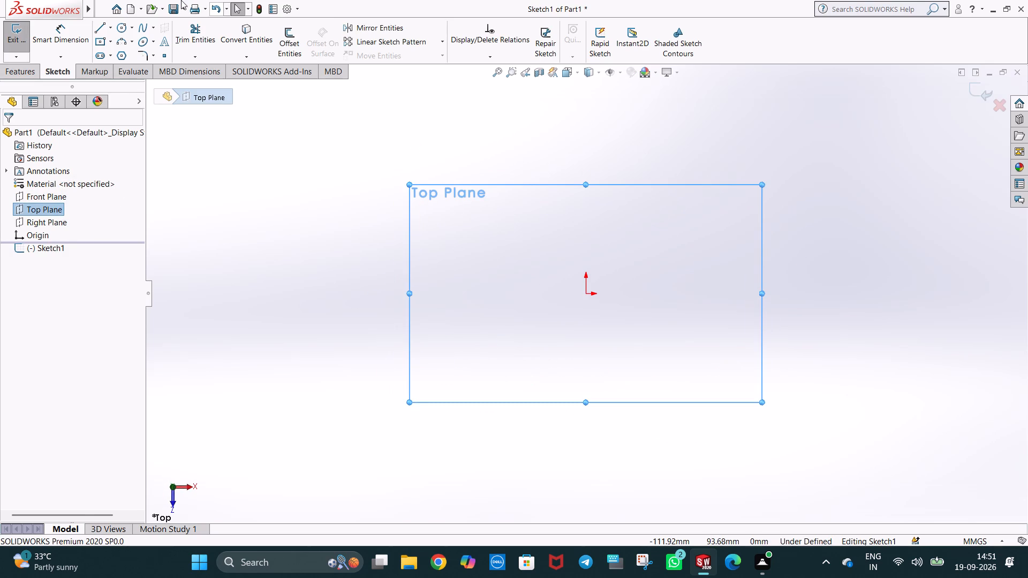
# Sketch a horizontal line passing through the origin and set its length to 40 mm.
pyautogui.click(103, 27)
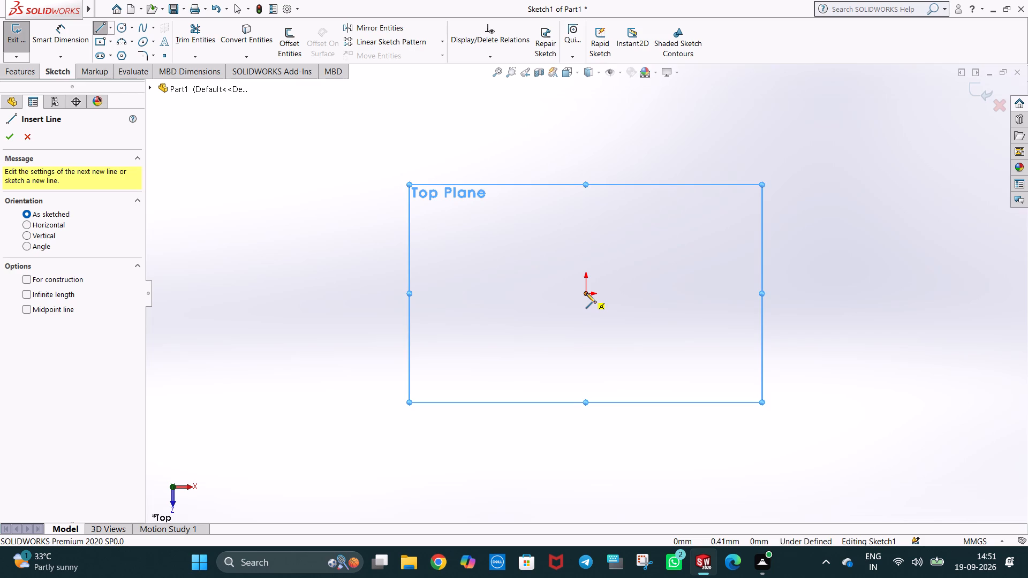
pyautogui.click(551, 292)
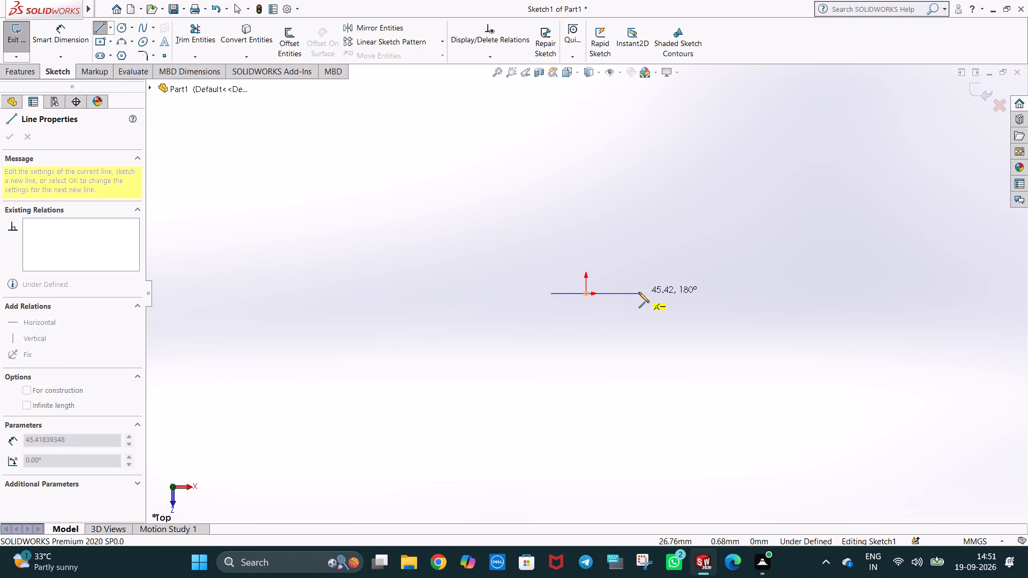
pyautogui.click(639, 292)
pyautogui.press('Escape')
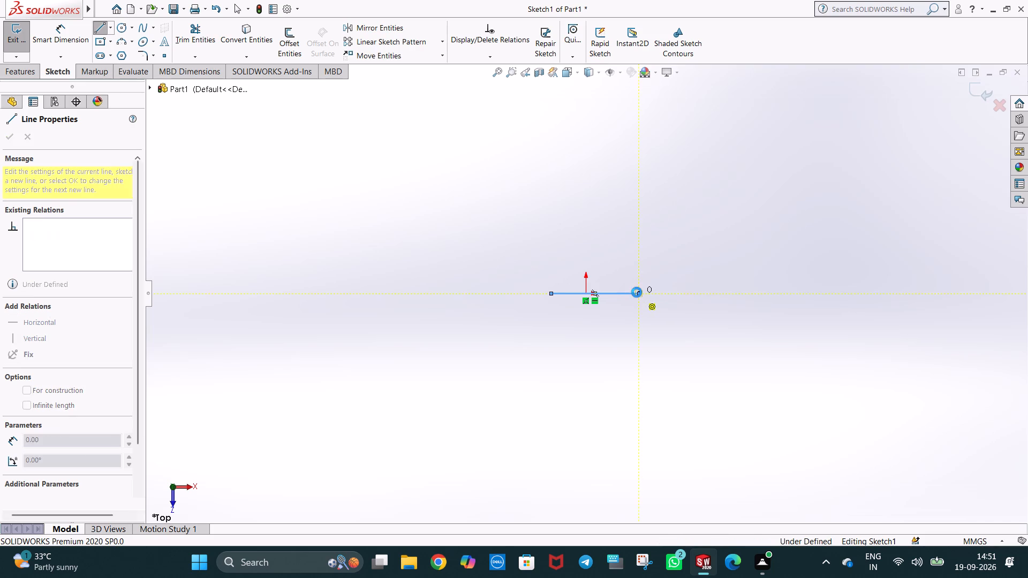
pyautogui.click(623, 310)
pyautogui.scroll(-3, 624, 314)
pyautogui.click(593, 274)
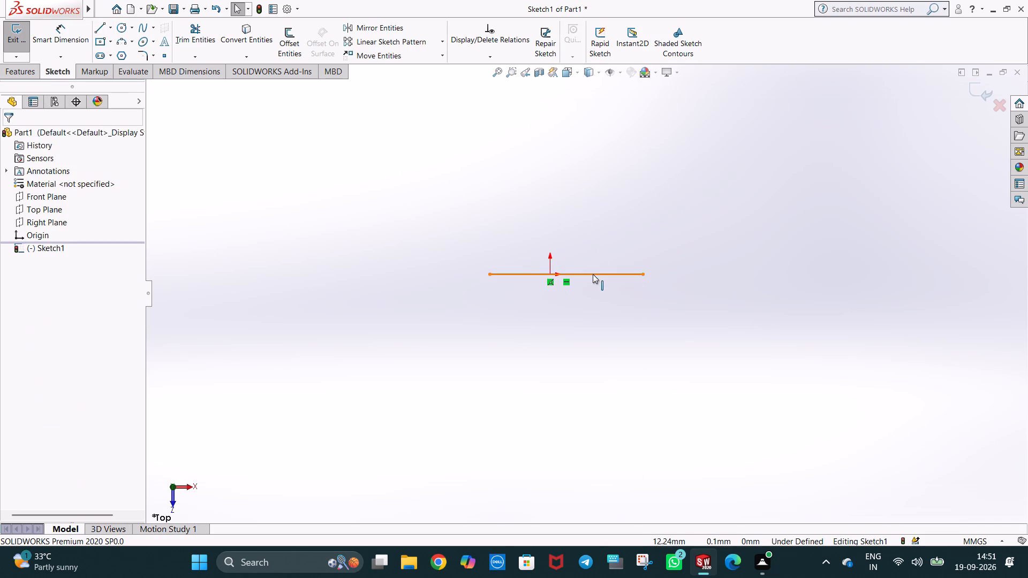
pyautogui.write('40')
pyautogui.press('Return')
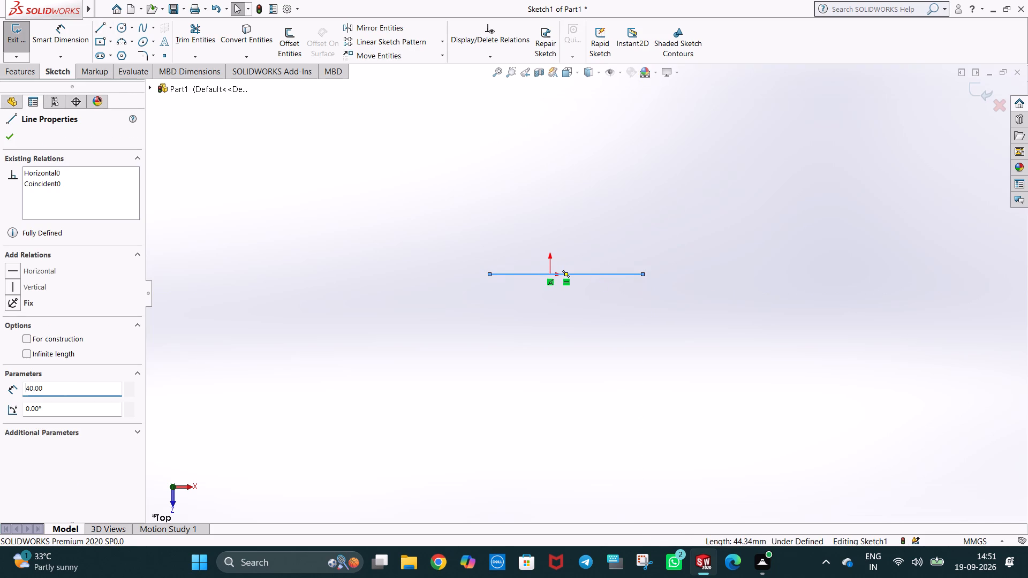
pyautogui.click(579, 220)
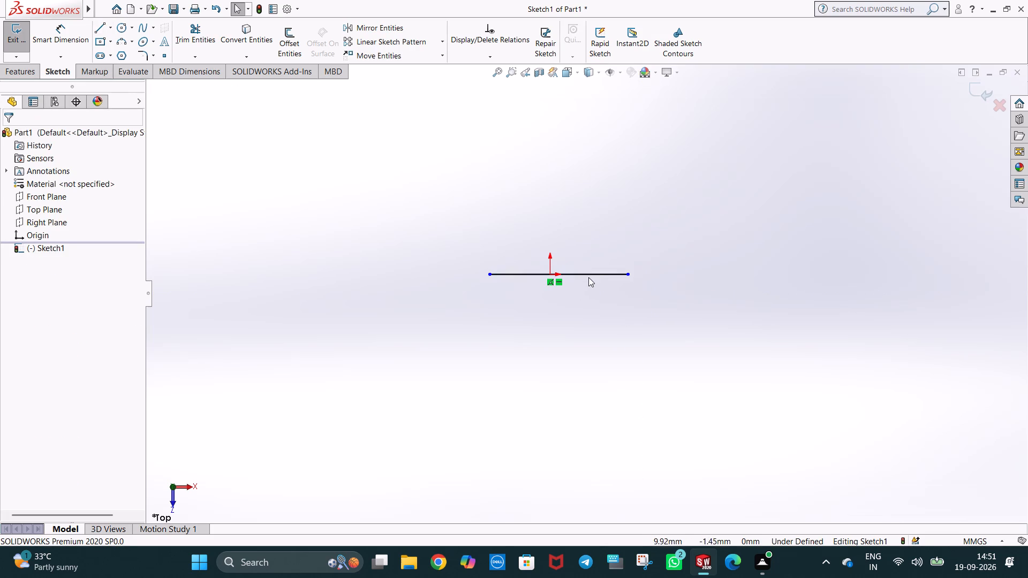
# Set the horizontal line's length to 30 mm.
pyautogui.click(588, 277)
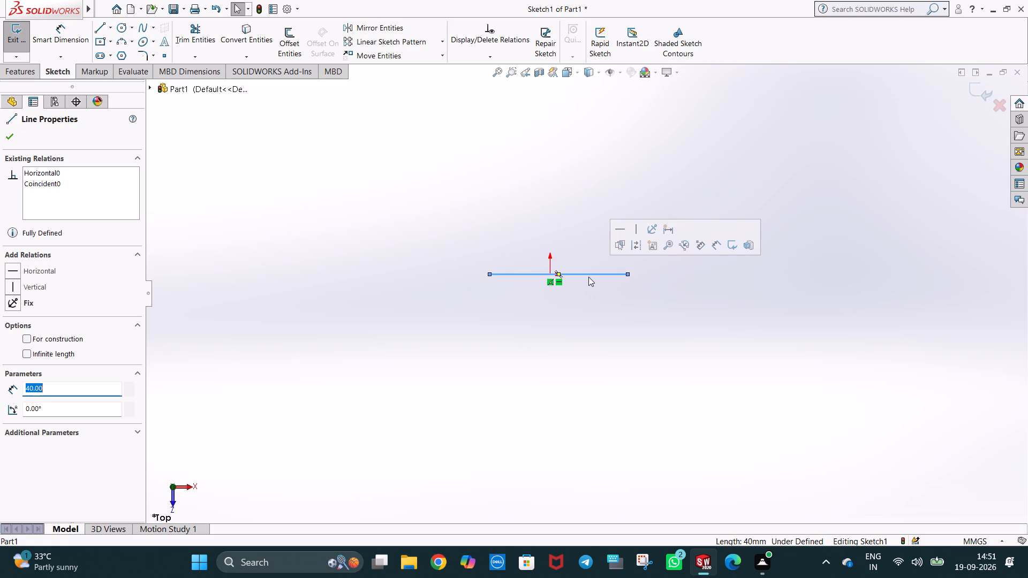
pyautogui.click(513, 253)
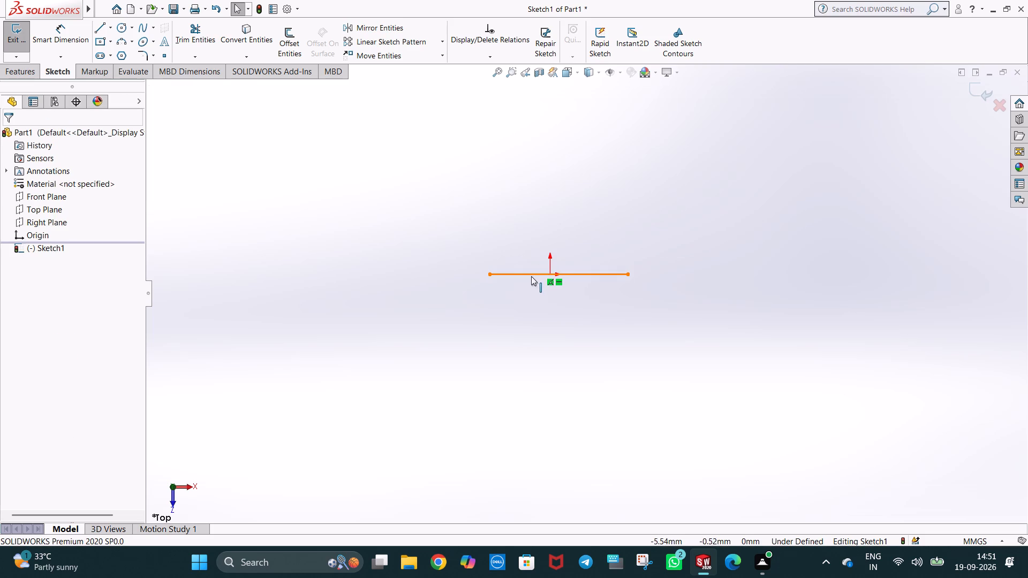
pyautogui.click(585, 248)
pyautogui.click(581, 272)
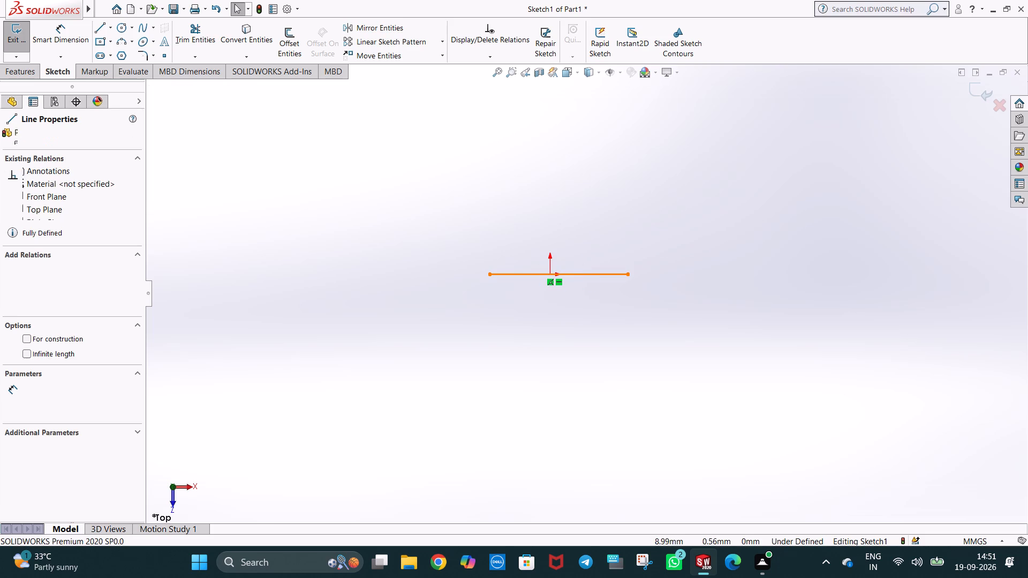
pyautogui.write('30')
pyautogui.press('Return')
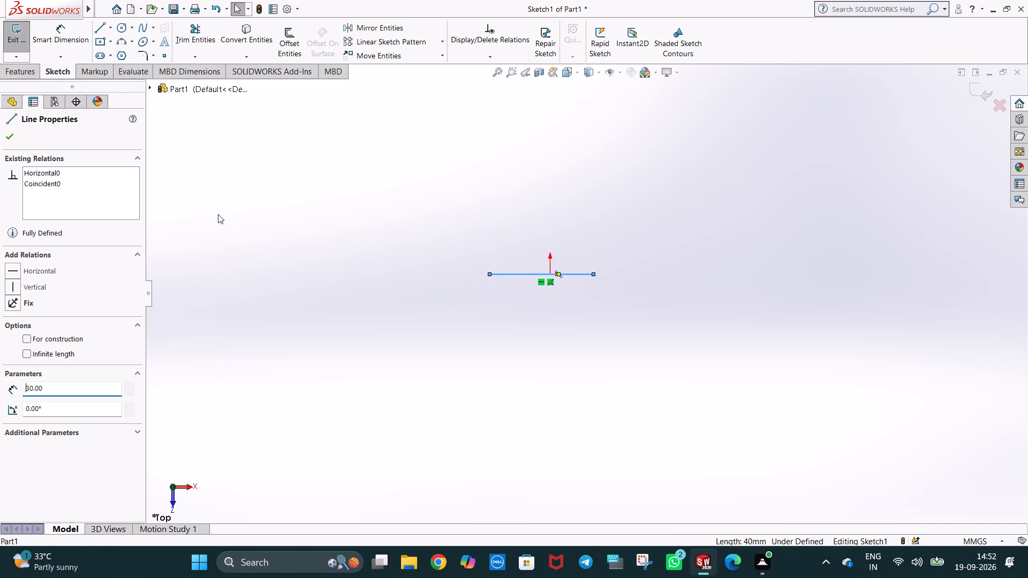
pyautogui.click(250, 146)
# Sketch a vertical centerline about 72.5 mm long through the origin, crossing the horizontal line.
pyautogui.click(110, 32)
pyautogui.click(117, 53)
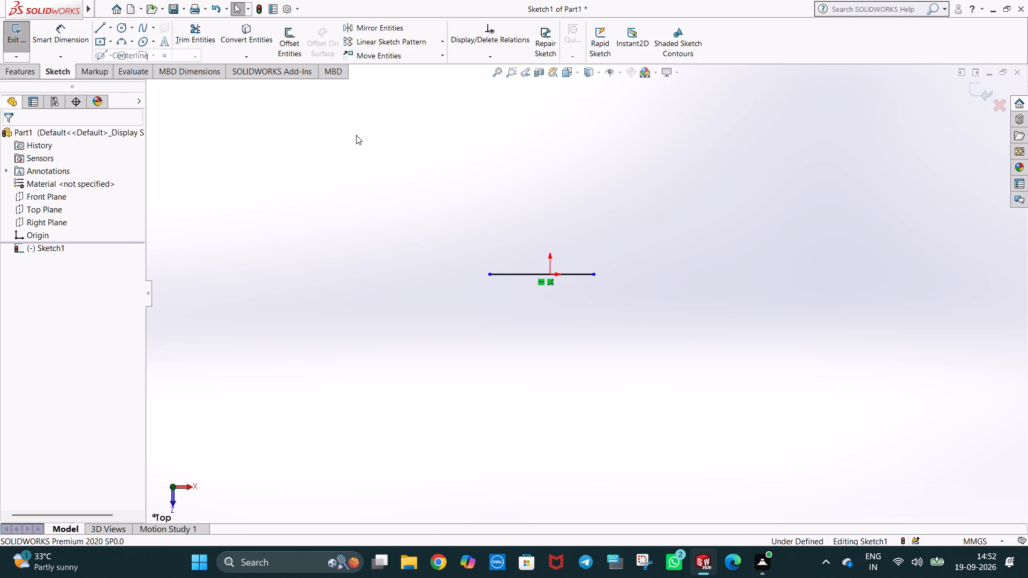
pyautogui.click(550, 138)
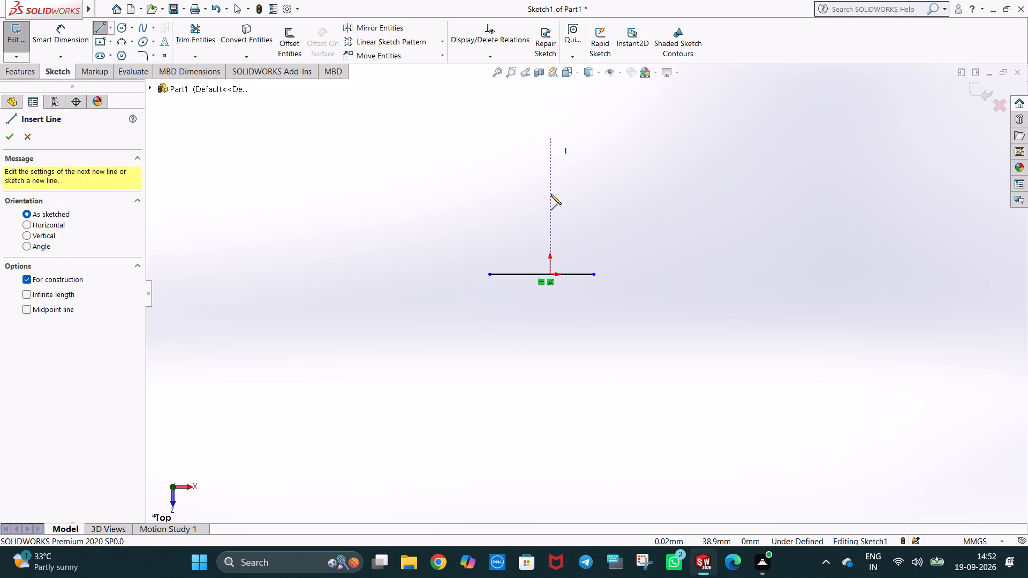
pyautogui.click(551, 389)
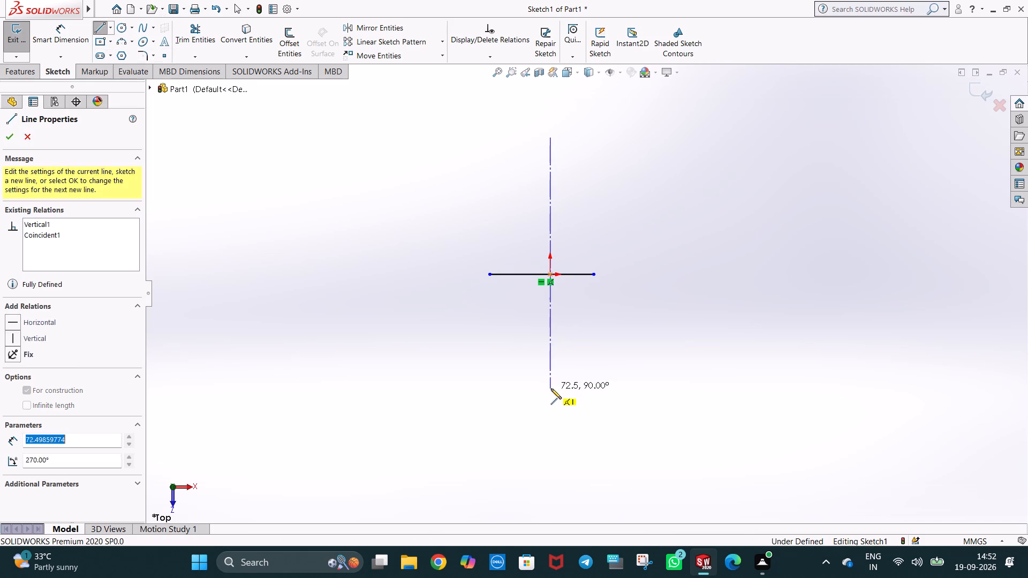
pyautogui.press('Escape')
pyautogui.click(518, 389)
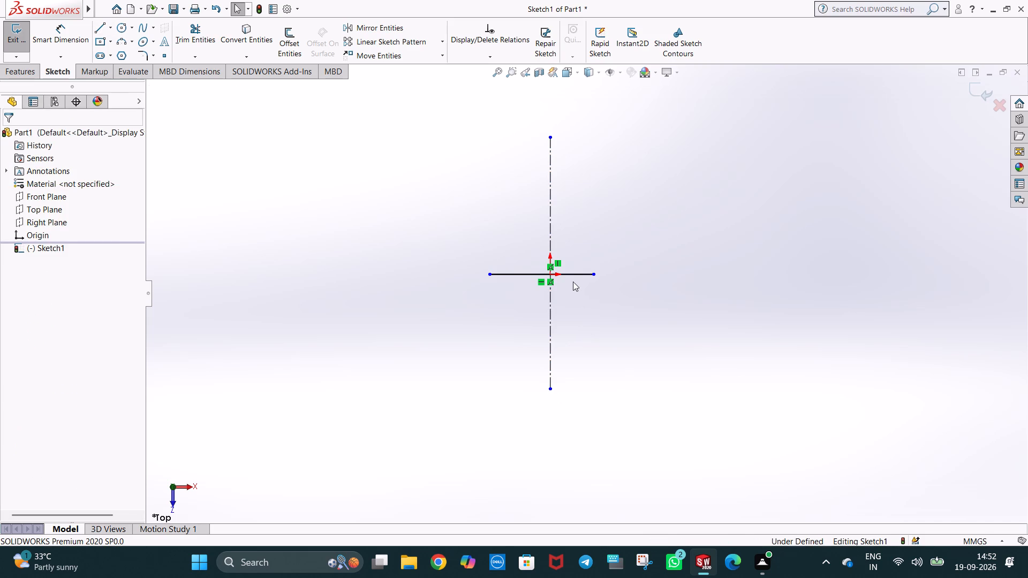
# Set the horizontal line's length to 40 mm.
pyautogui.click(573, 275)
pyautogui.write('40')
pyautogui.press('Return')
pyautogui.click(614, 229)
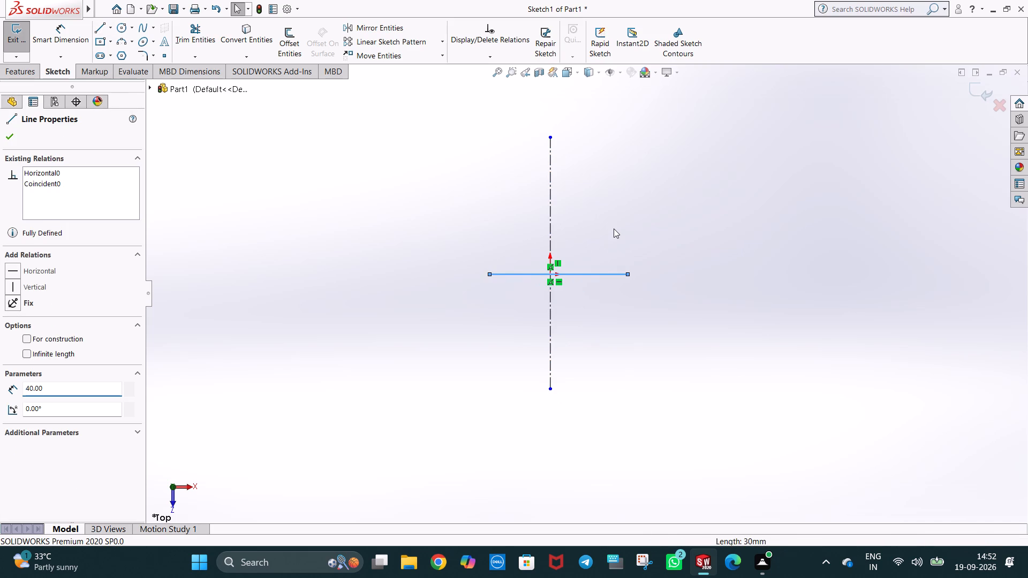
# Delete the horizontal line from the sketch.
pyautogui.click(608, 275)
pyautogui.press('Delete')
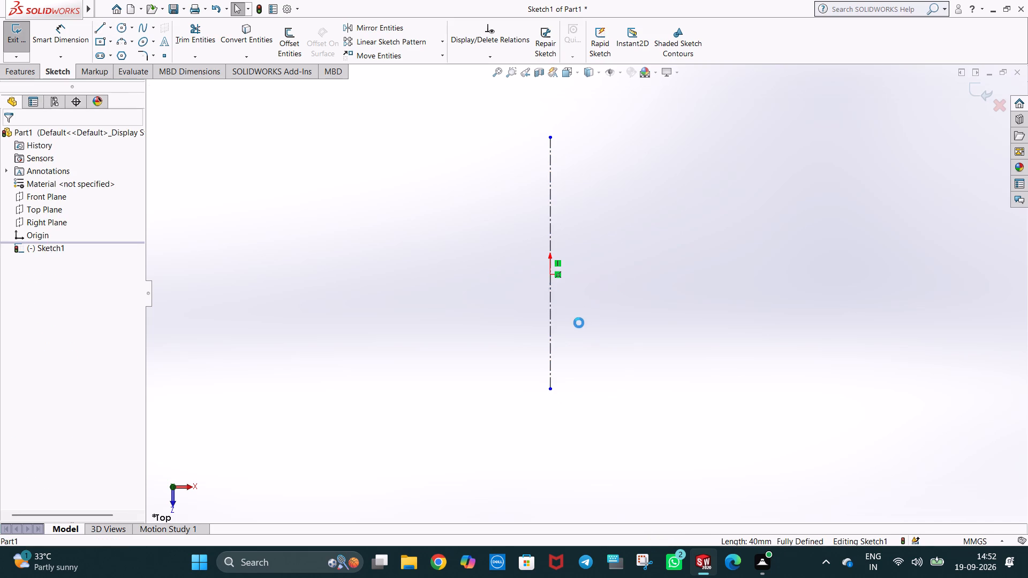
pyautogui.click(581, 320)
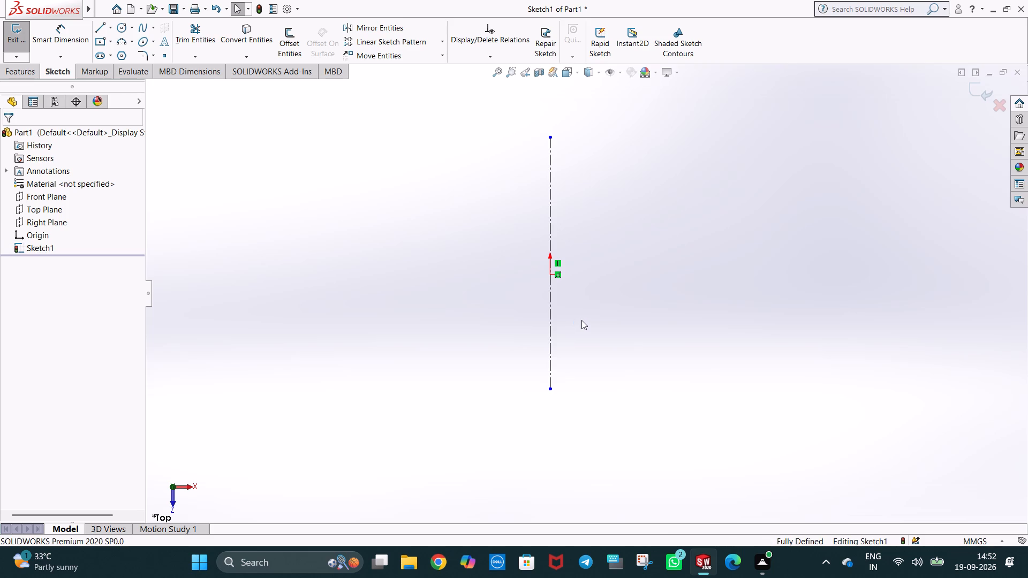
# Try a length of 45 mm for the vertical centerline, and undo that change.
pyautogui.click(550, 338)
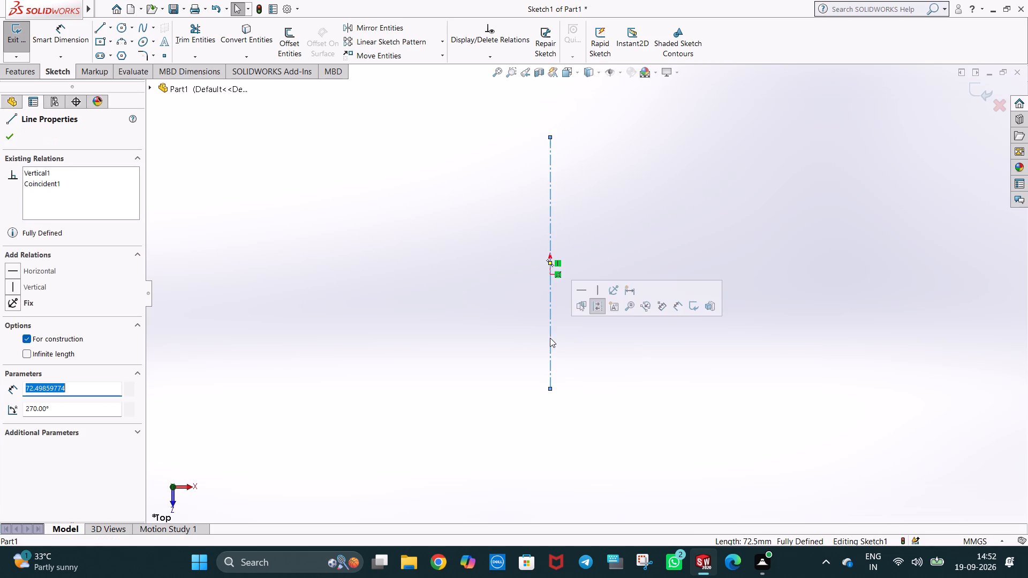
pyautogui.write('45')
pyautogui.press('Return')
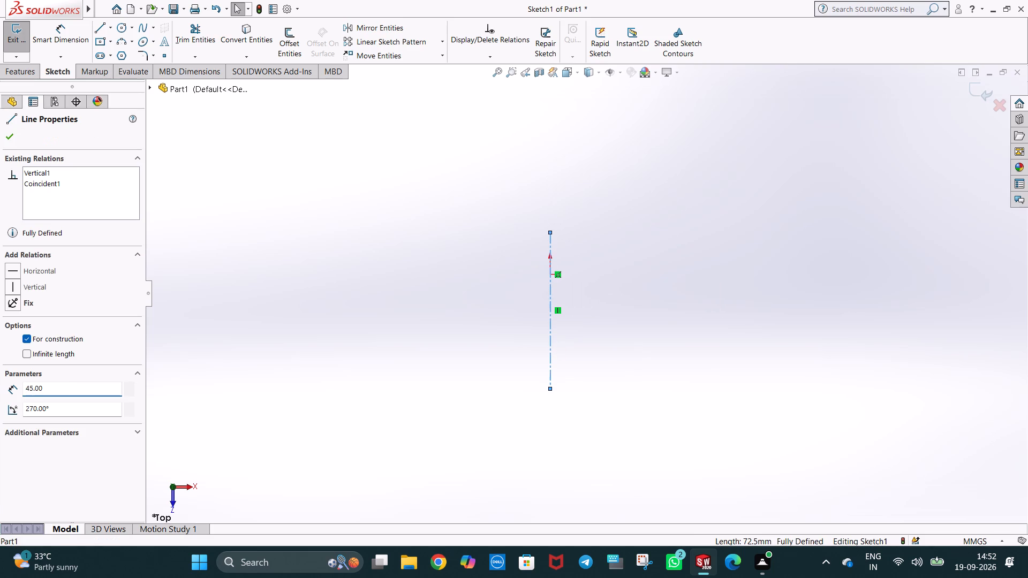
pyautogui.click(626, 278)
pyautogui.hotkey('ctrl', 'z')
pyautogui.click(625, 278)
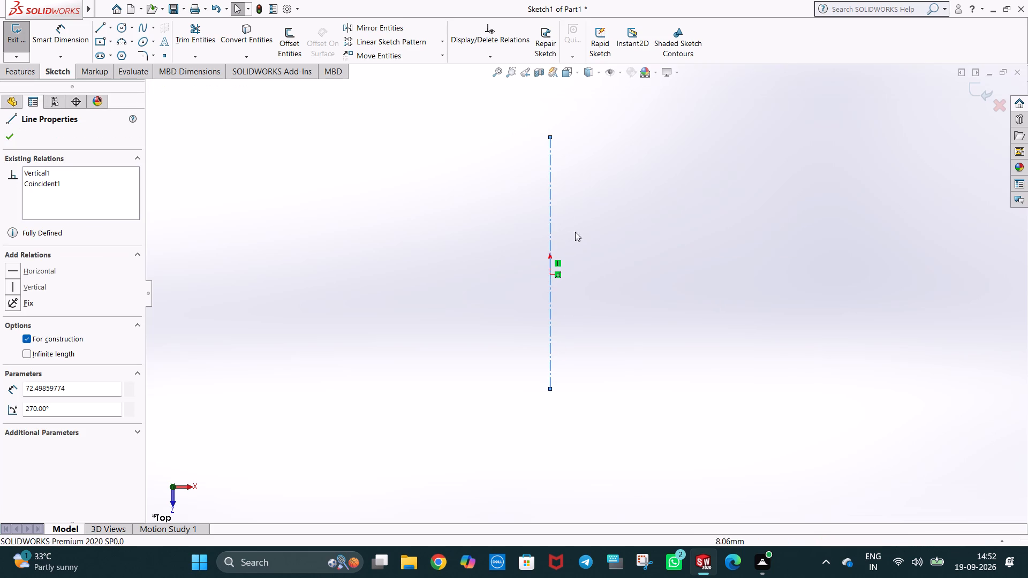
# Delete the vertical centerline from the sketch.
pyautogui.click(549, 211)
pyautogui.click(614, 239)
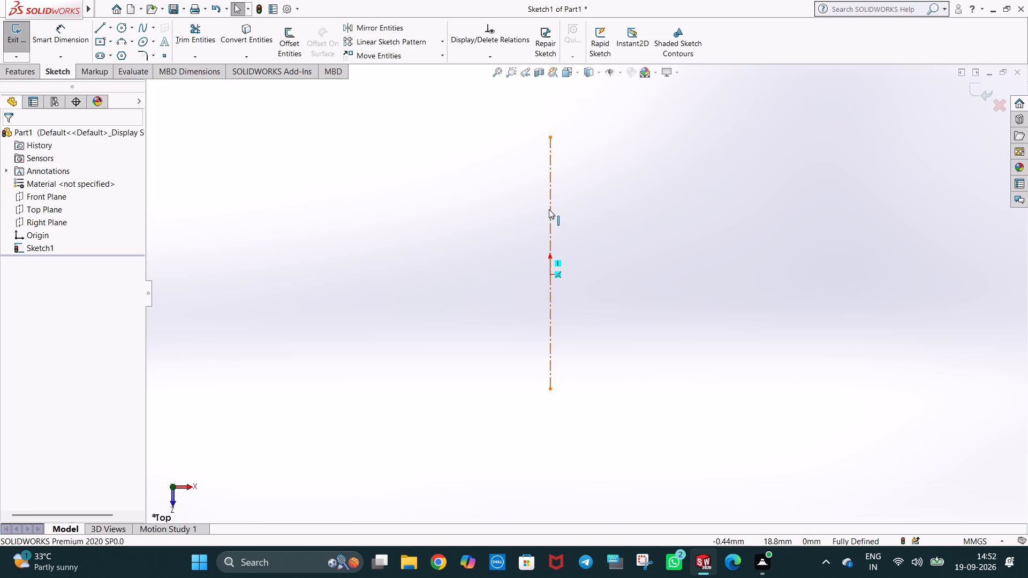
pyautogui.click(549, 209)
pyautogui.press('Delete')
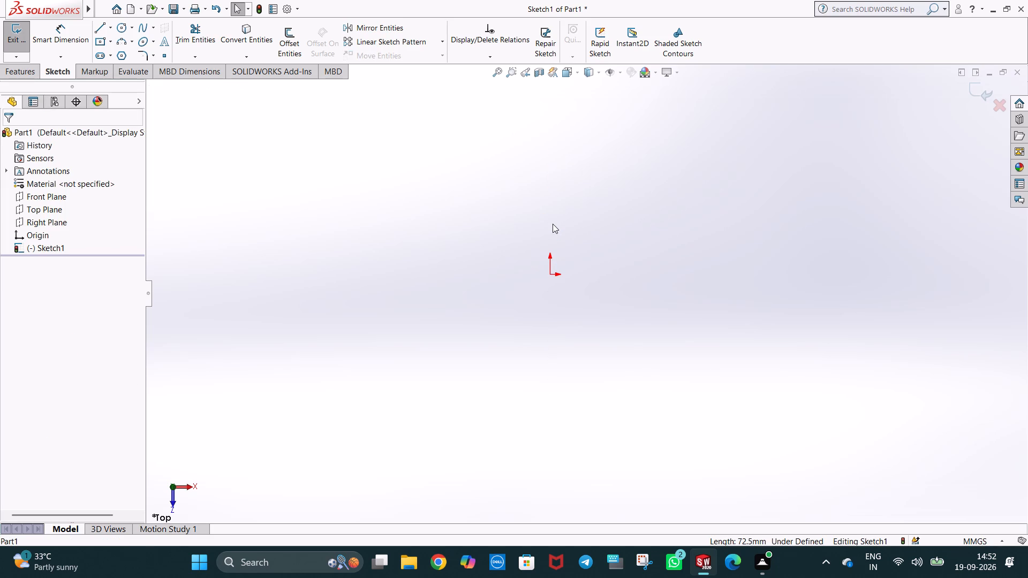
# Sketch a vertical centerline running down from the origin with a length of 22.5 mm.
pyautogui.click(109, 28)
pyautogui.click(117, 52)
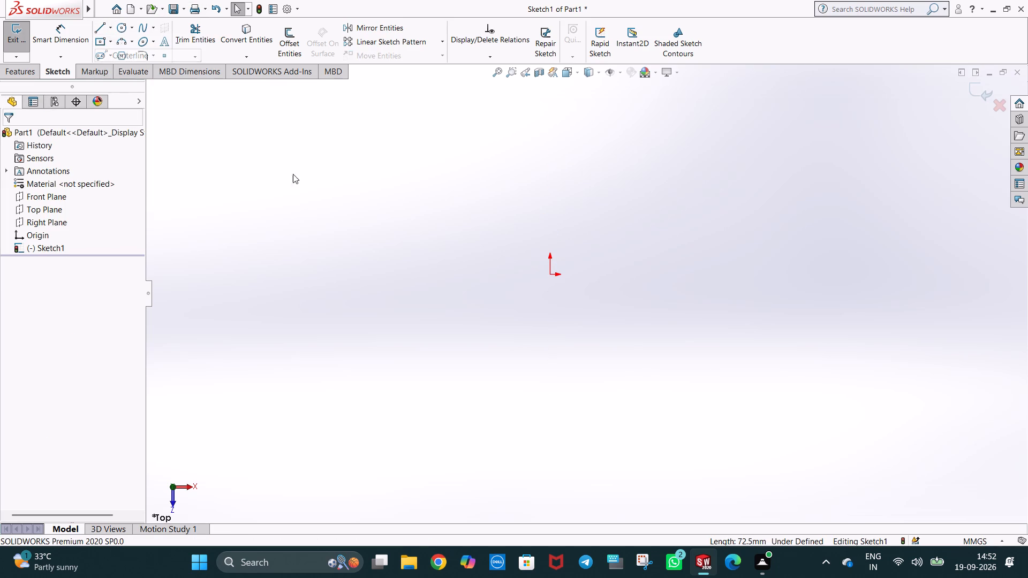
pyautogui.click(550, 274)
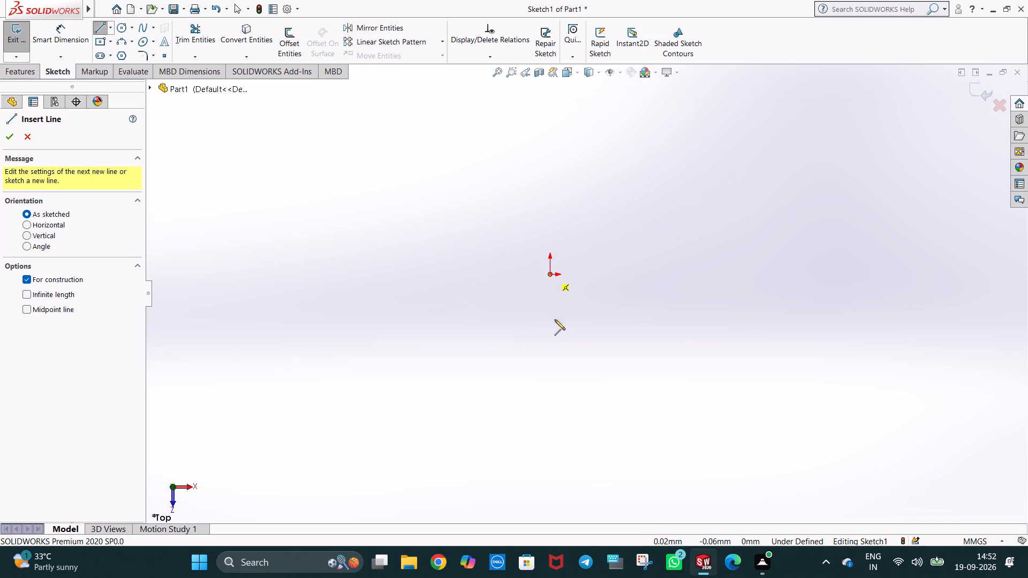
pyautogui.click(553, 351)
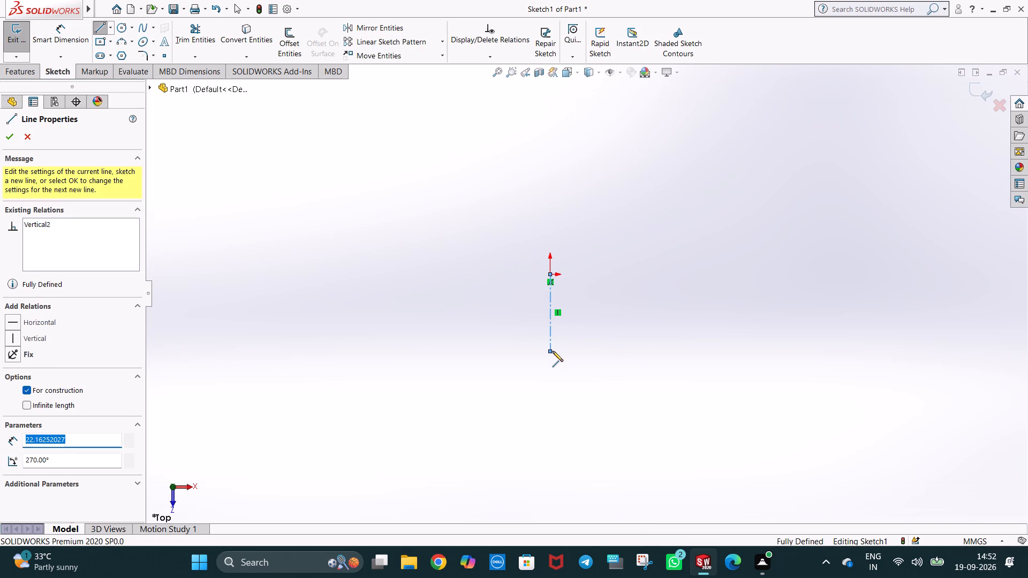
pyautogui.write('22.5')
pyautogui.press('Return')
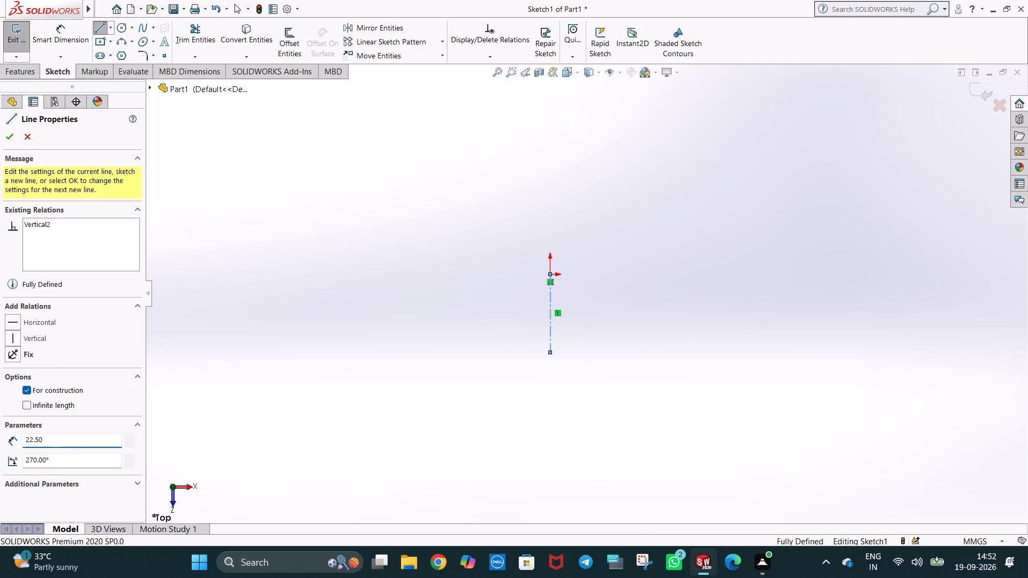
pyautogui.press('Escape')
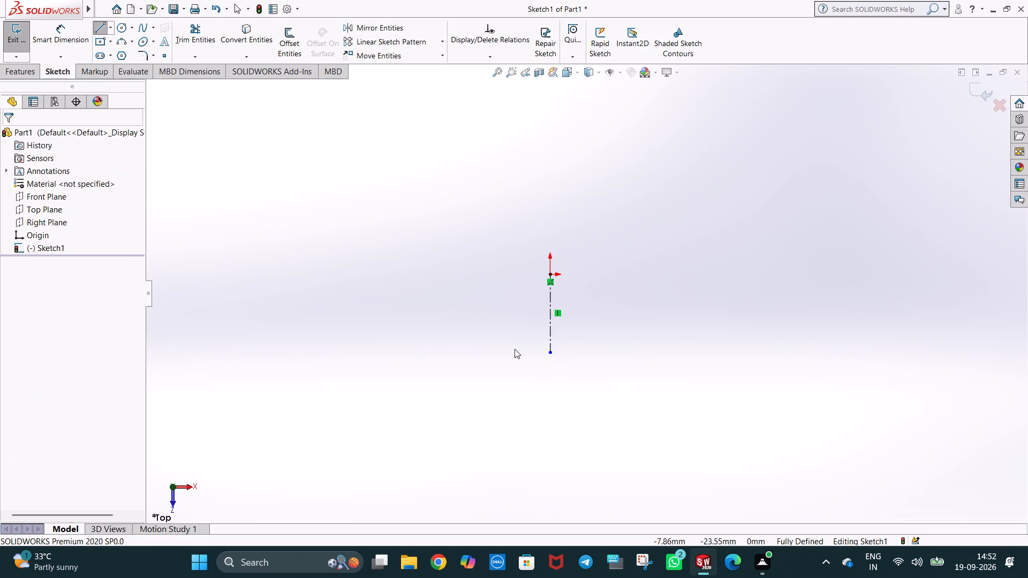
pyautogui.click(514, 348)
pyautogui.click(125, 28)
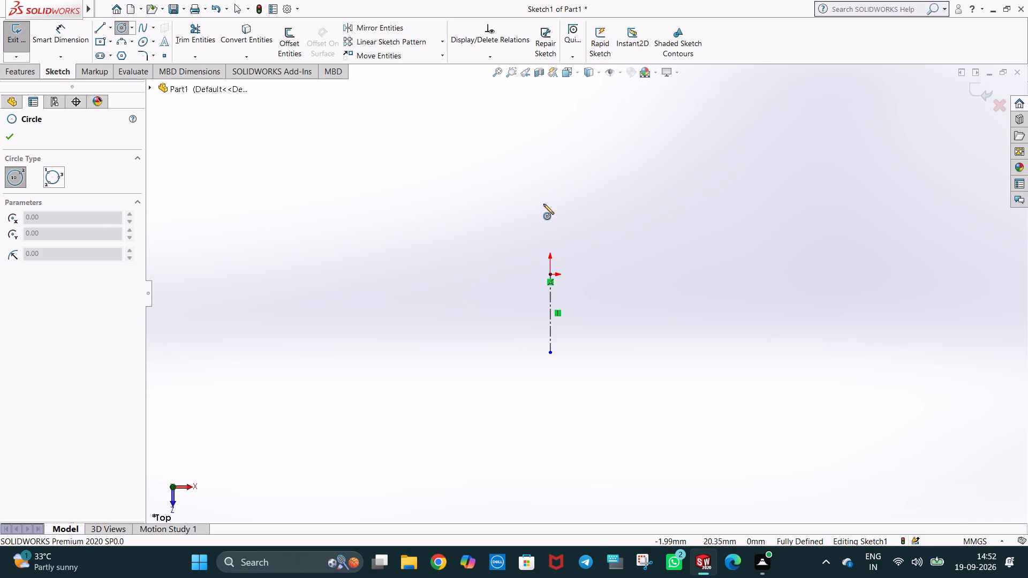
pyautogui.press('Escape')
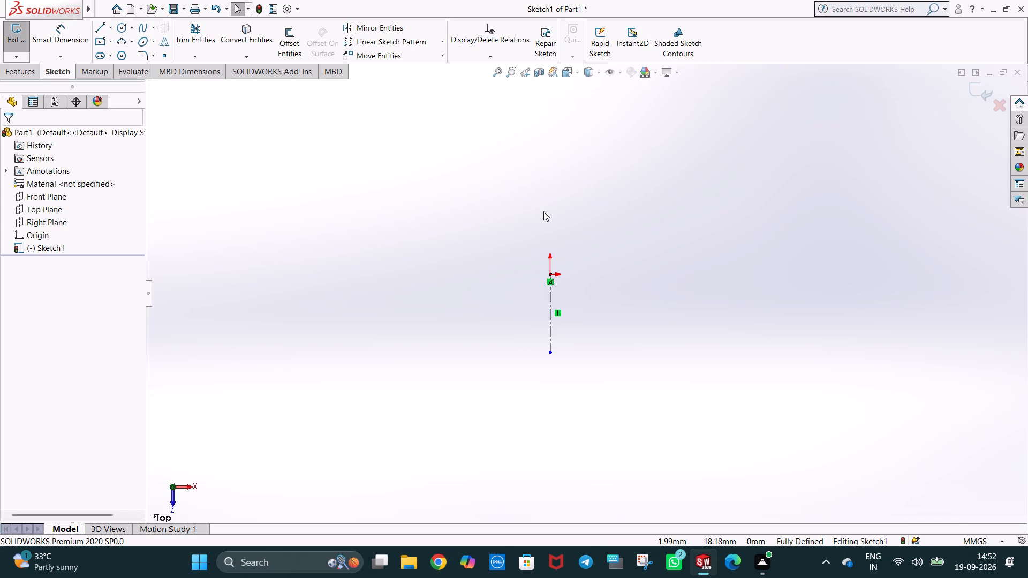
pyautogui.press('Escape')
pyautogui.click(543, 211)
# Sketch a 12.5 mm horizontal centerline running left from the lower end of the vertical centerline.
pyautogui.click(109, 28)
pyautogui.click(119, 57)
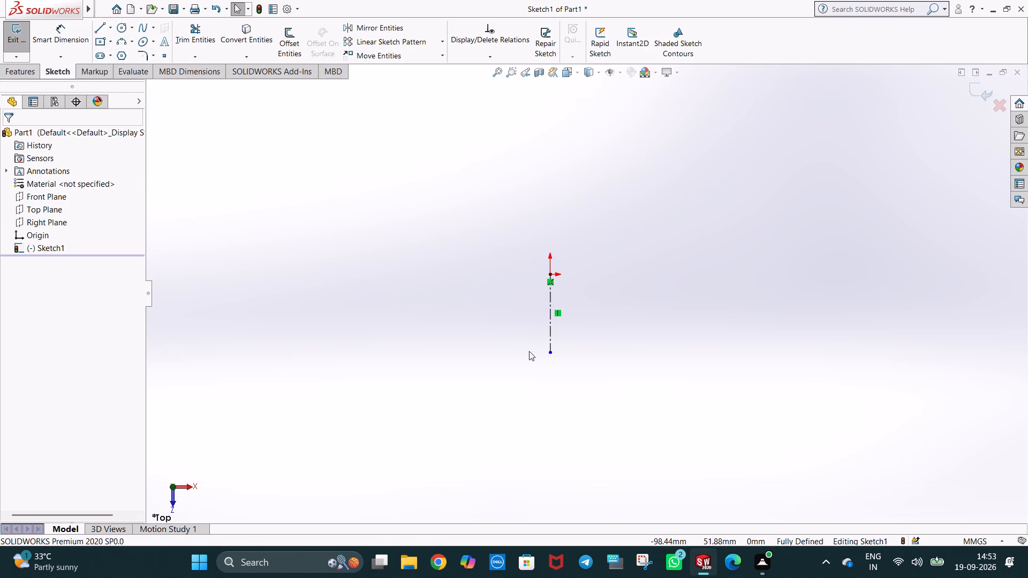
pyautogui.click(549, 353)
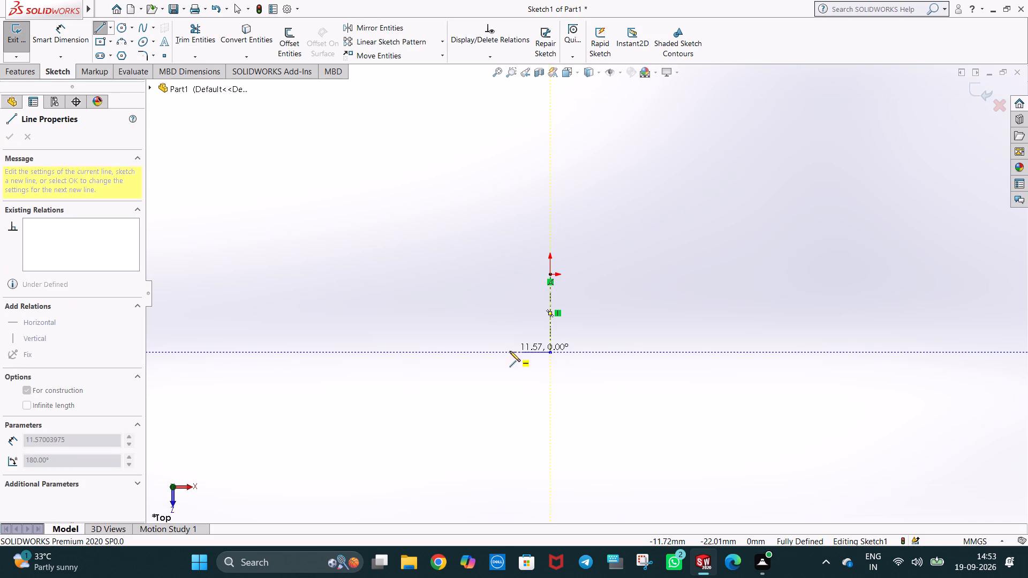
pyautogui.click(507, 352)
pyautogui.write('12.5')
pyautogui.press('Return')
pyautogui.press('Escape')
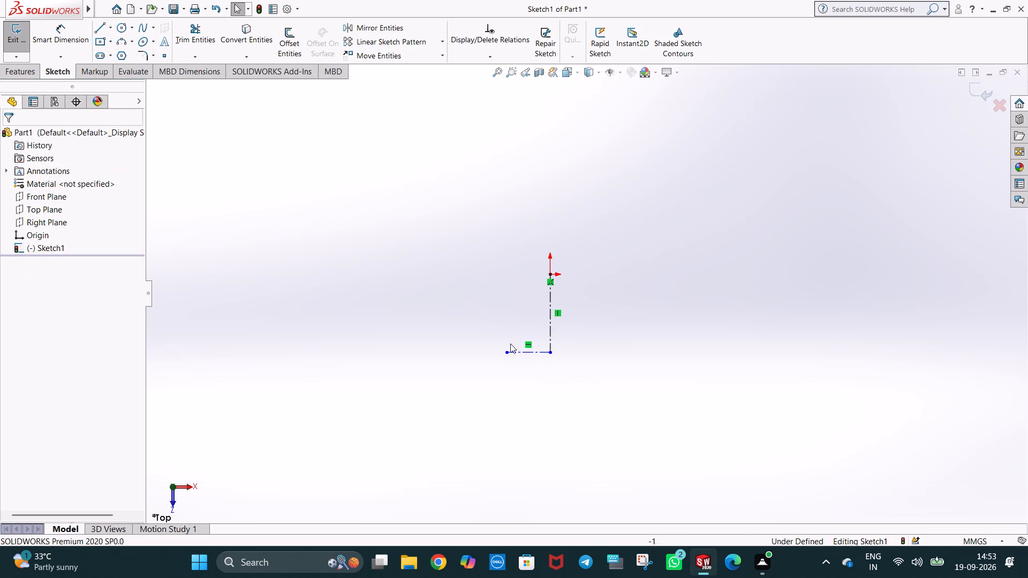
# Sketch a circle with a radius of 12.5 mm centered on the left end of the horizontal centerline.
pyautogui.click(122, 28)
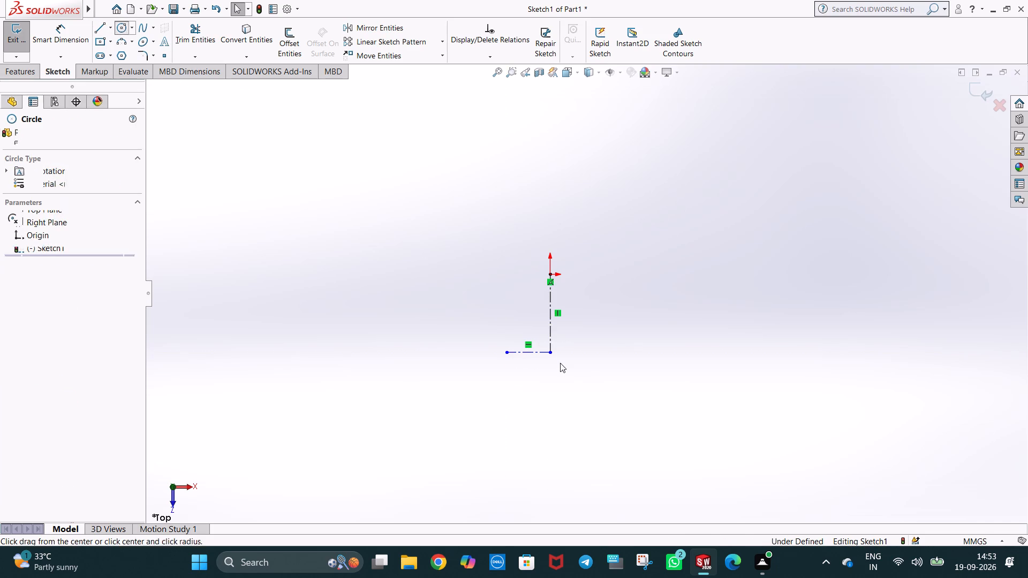
pyautogui.click(507, 353)
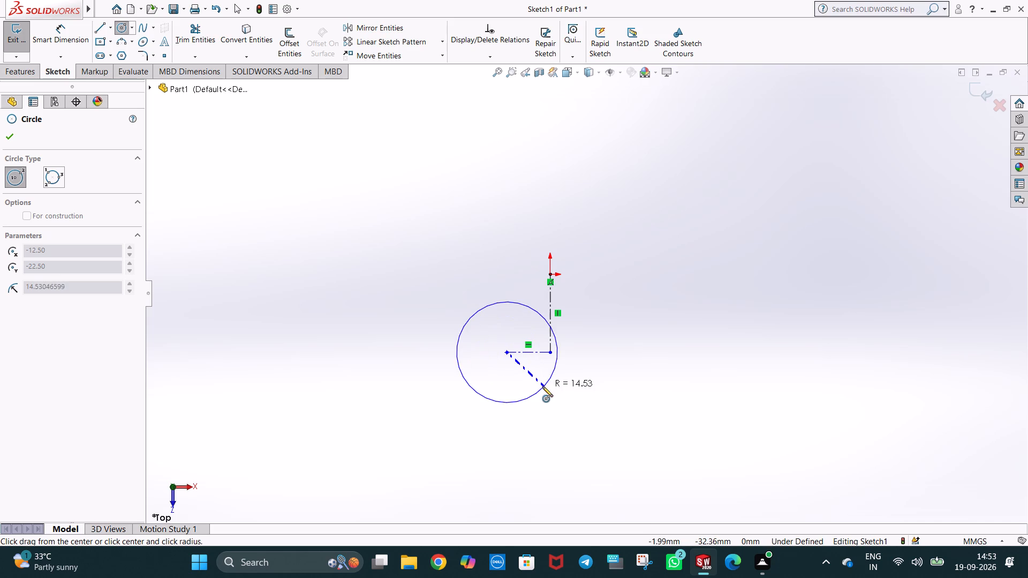
pyautogui.click(539, 383)
pyautogui.write('12.5')
pyautogui.press('Return')
pyautogui.press('Escape')
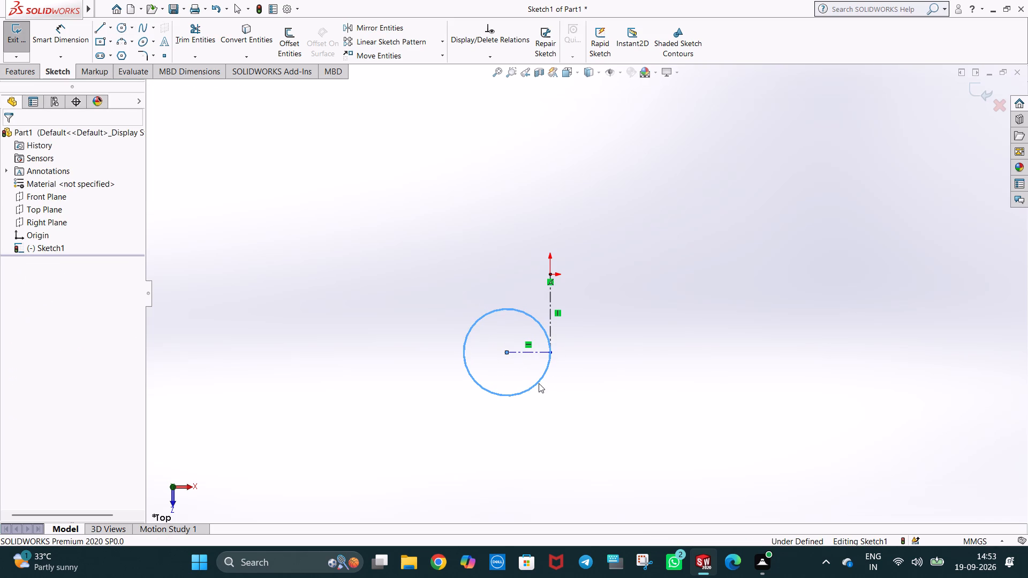
pyautogui.press('Escape')
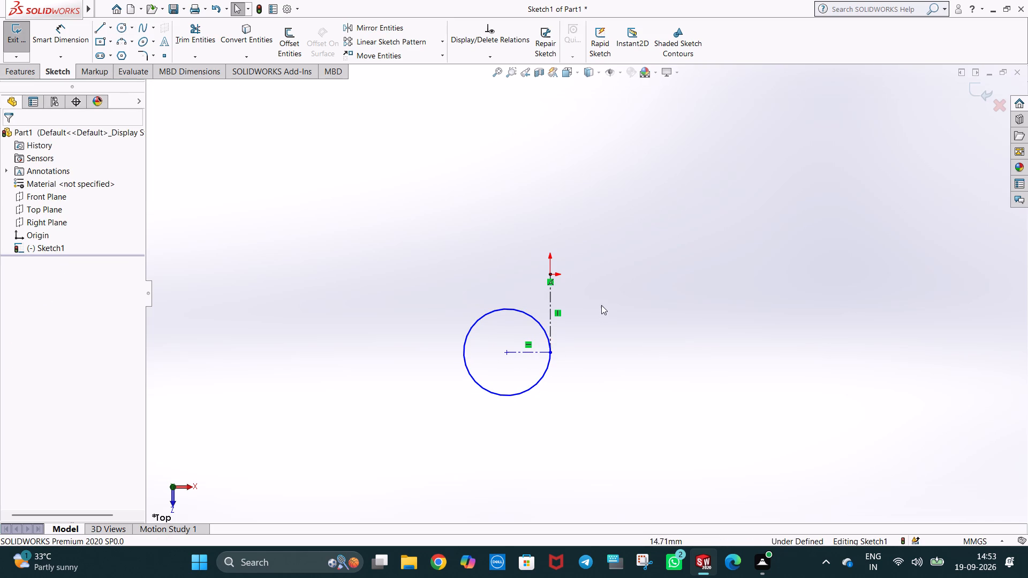
pyautogui.click(601, 305)
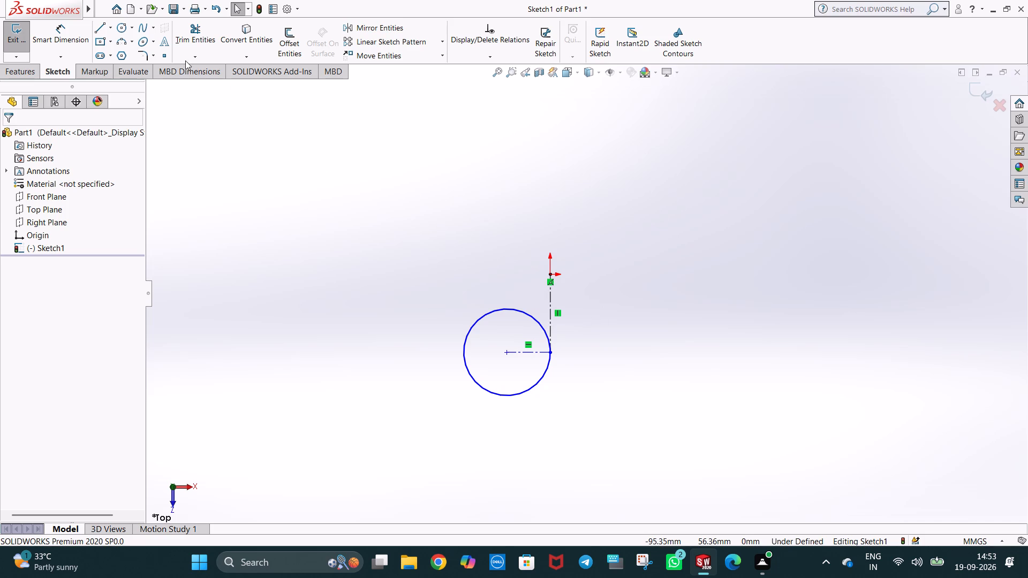
# Sketch a concentric inner circle with a radius of 4.5 mm at the center of the existing circle.
pyautogui.click(116, 30)
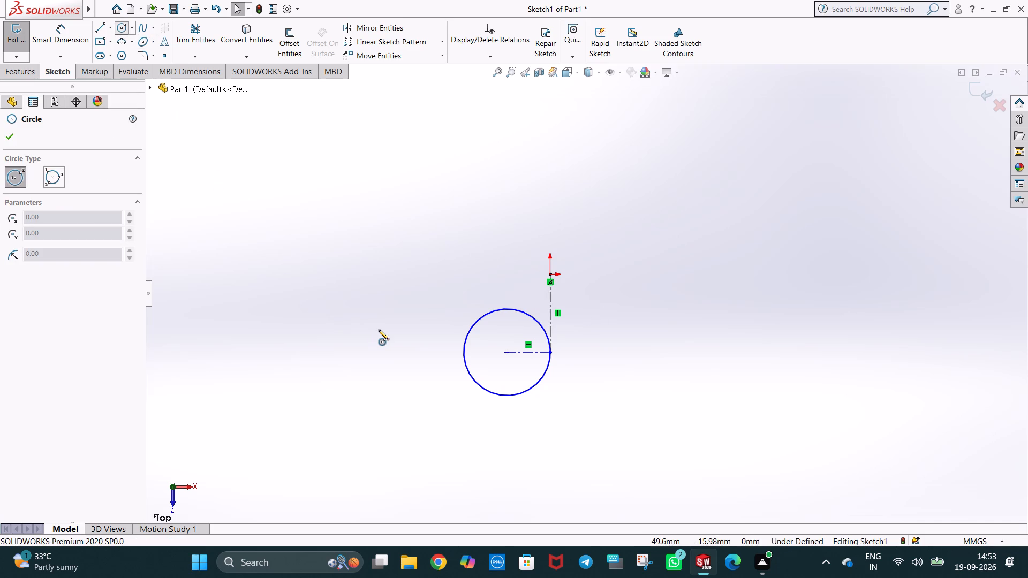
pyautogui.click(508, 352)
pyautogui.click(513, 372)
pyautogui.write('4.5')
pyautogui.press('Return')
pyautogui.press('Escape')
pyautogui.click(517, 243)
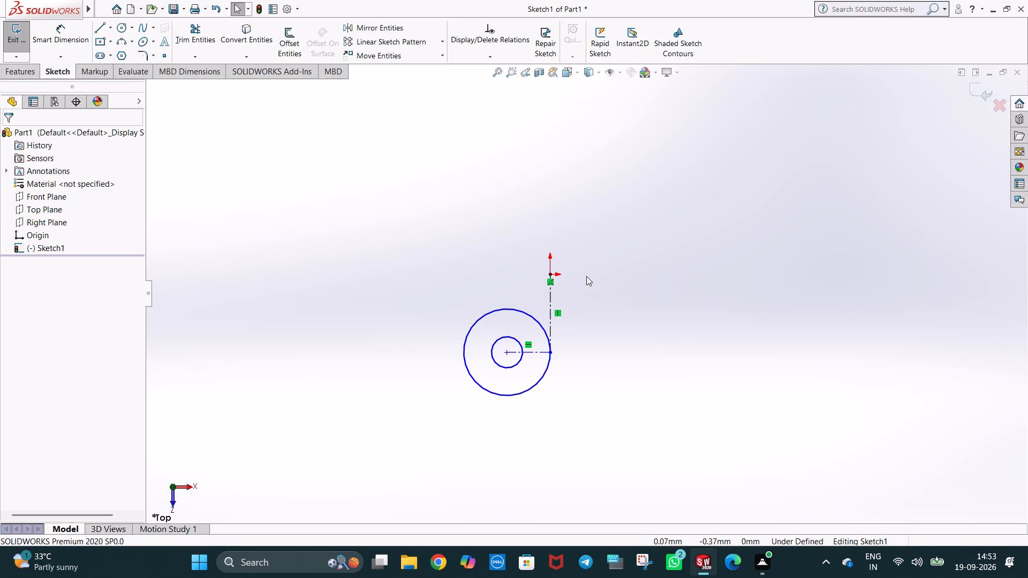
pyautogui.click(581, 278)
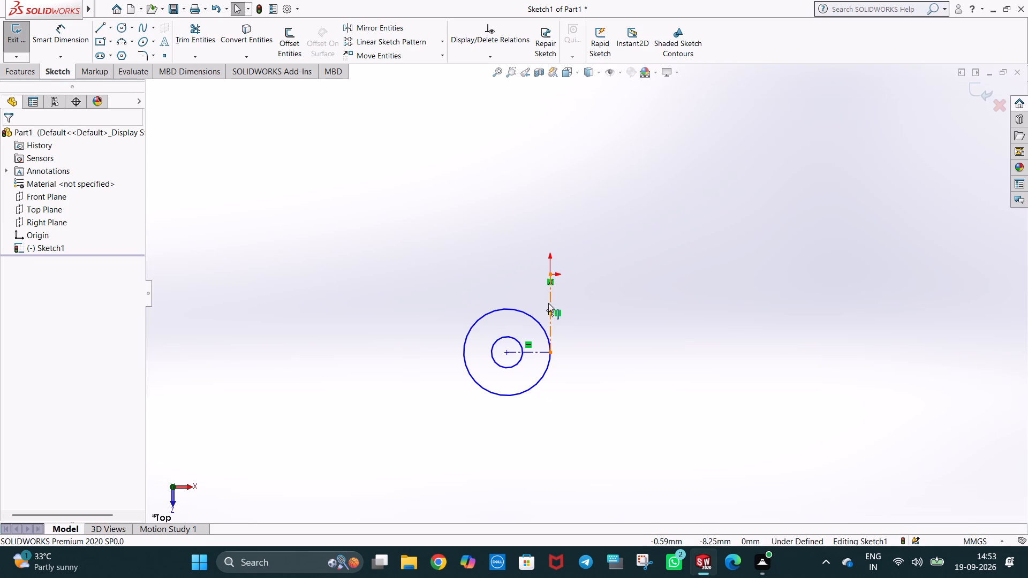
# Delete the vertical centerline between the origin and the horizontal centerline.
pyautogui.click(572, 294)
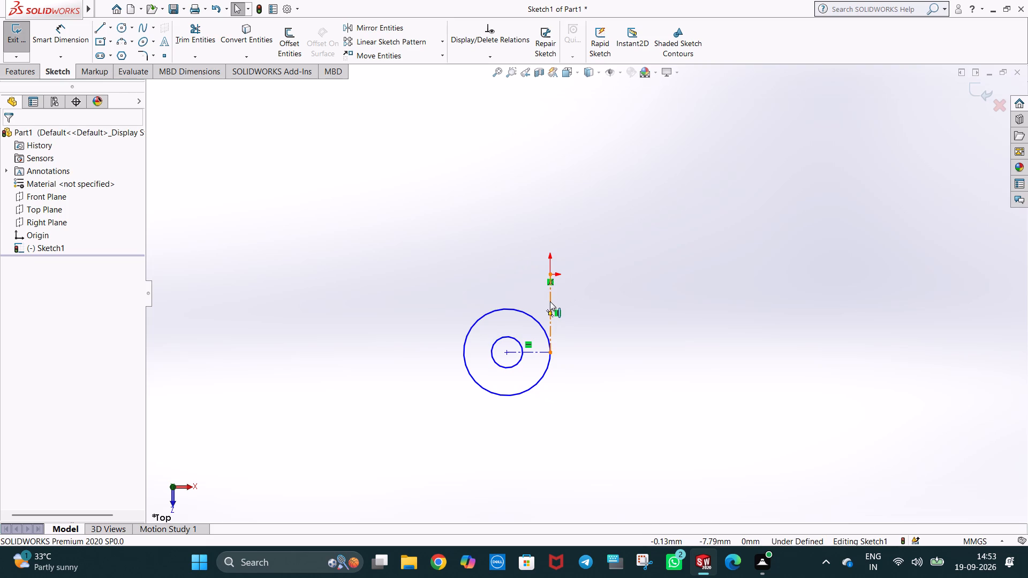
pyautogui.click(493, 242)
pyautogui.click(551, 298)
pyautogui.press('Delete')
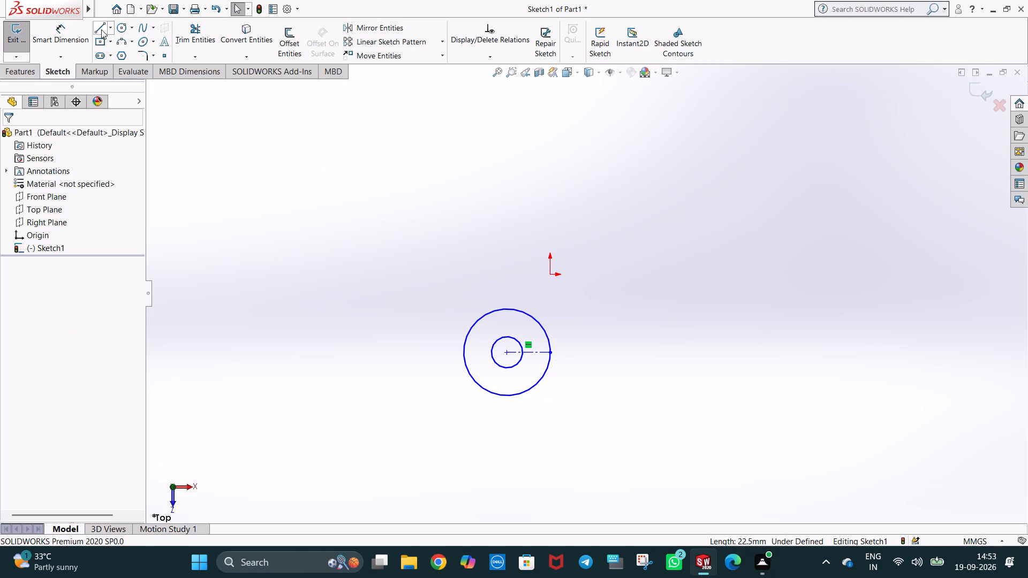
# Sketch a 45 mm vertical solid line upward from the right end of the horizontal centerline, passing through the origin.
pyautogui.click(101, 29)
pyautogui.click(551, 353)
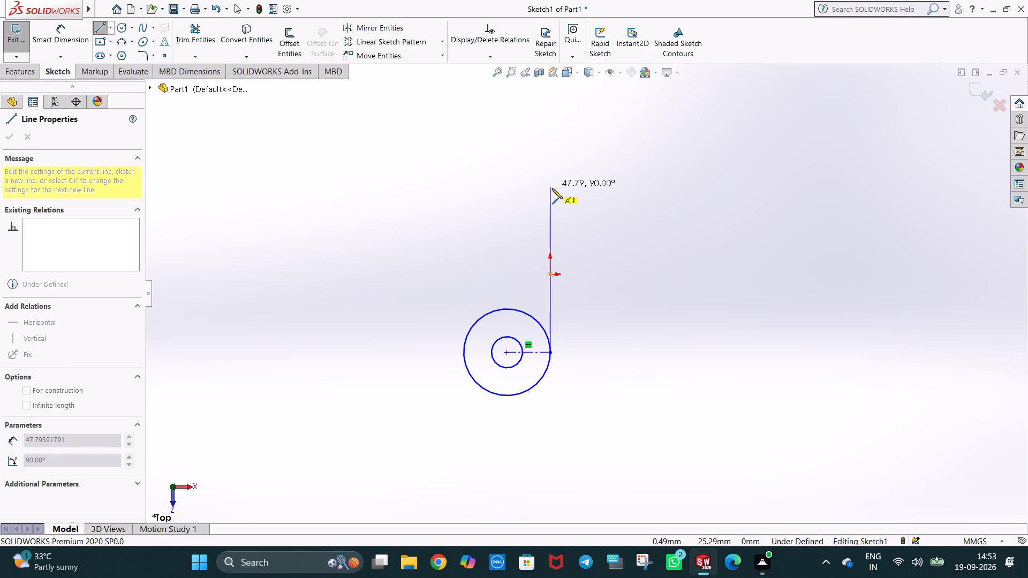
pyautogui.click(552, 187)
pyautogui.write('45')
pyautogui.press('Return')
pyautogui.press('Escape')
pyautogui.click(594, 217)
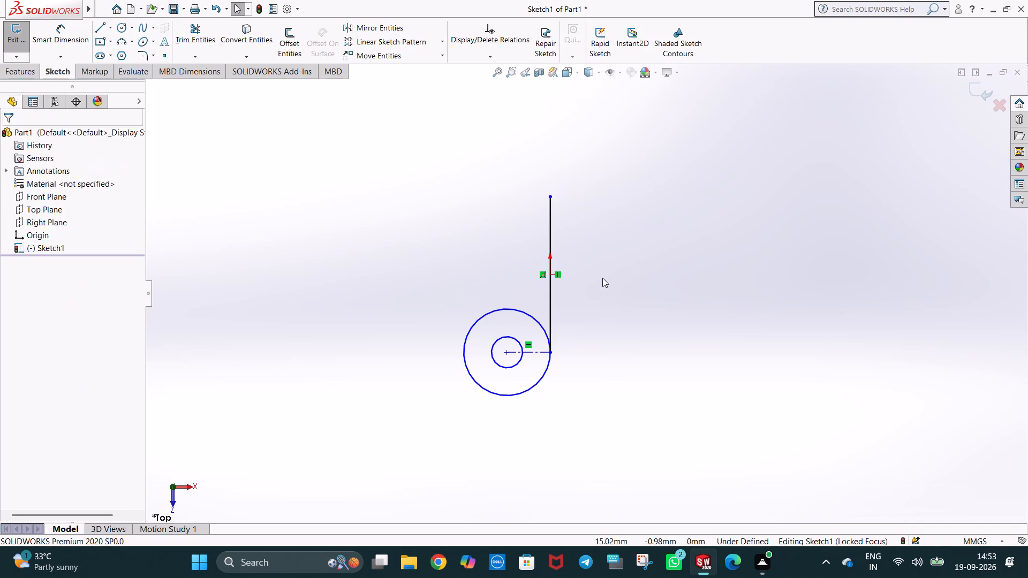
pyautogui.middleClick(602, 278)
pyautogui.press('Escape')
pyautogui.click(633, 232)
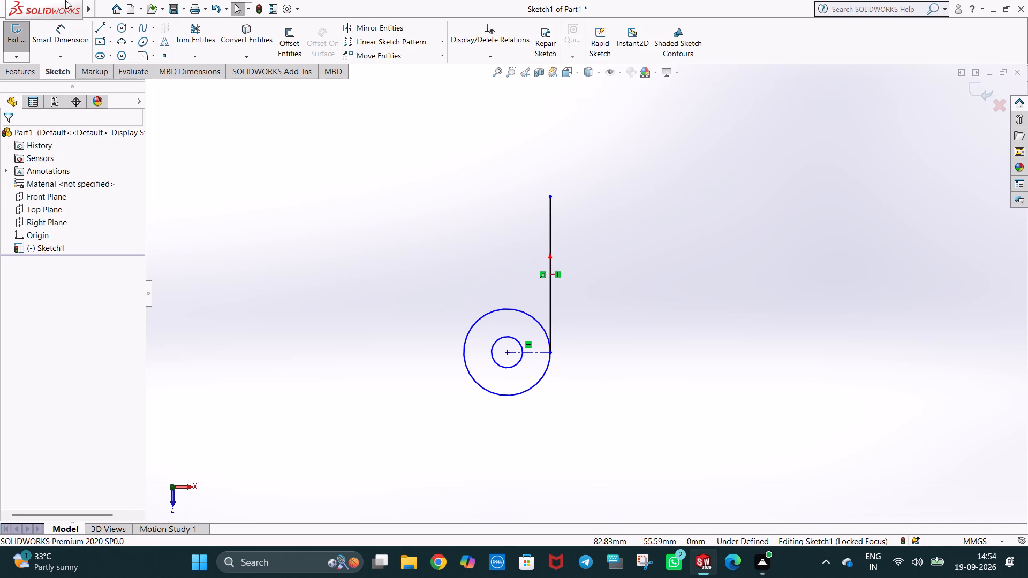
# Sketch a horizontal centerline about 29 mm long running left from the origin.
pyautogui.click(111, 27)
pyautogui.click(118, 60)
pyautogui.click(550, 273)
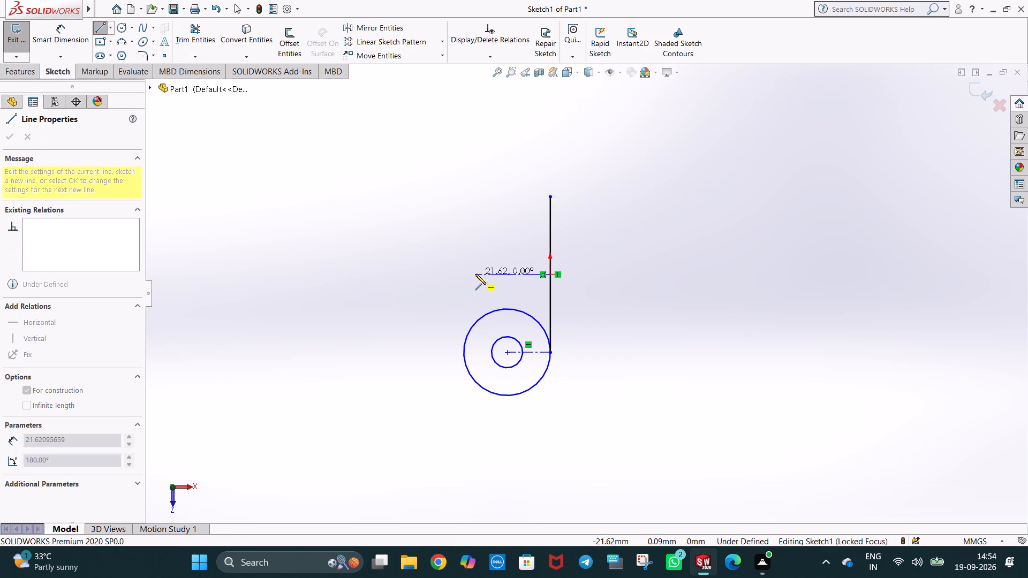
pyautogui.click(445, 272)
pyautogui.press('Escape')
pyautogui.click(386, 227)
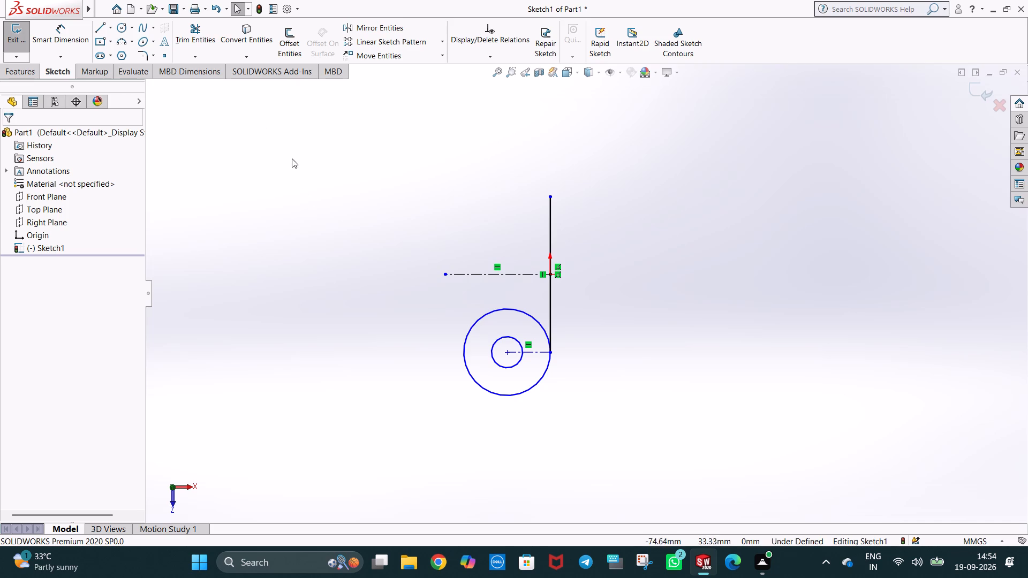
# Mirror both concentric circles about the horizontal centerline through the origin, keeping the originals.
pyautogui.click(365, 32)
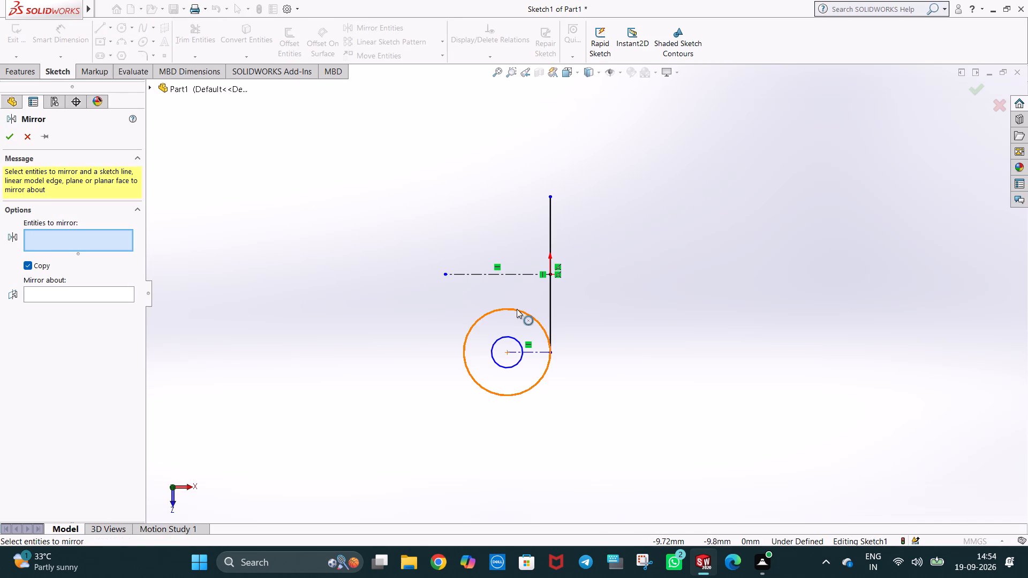
pyautogui.click(517, 309)
pyautogui.click(509, 336)
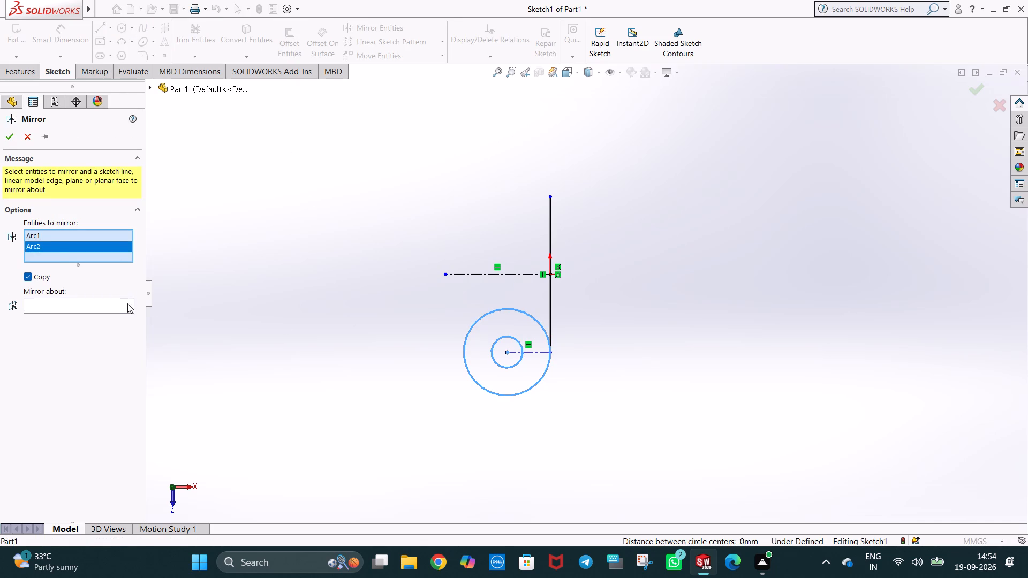
pyautogui.click(127, 303)
pyautogui.click(463, 270)
pyautogui.click(463, 273)
pyautogui.rightClick(463, 273)
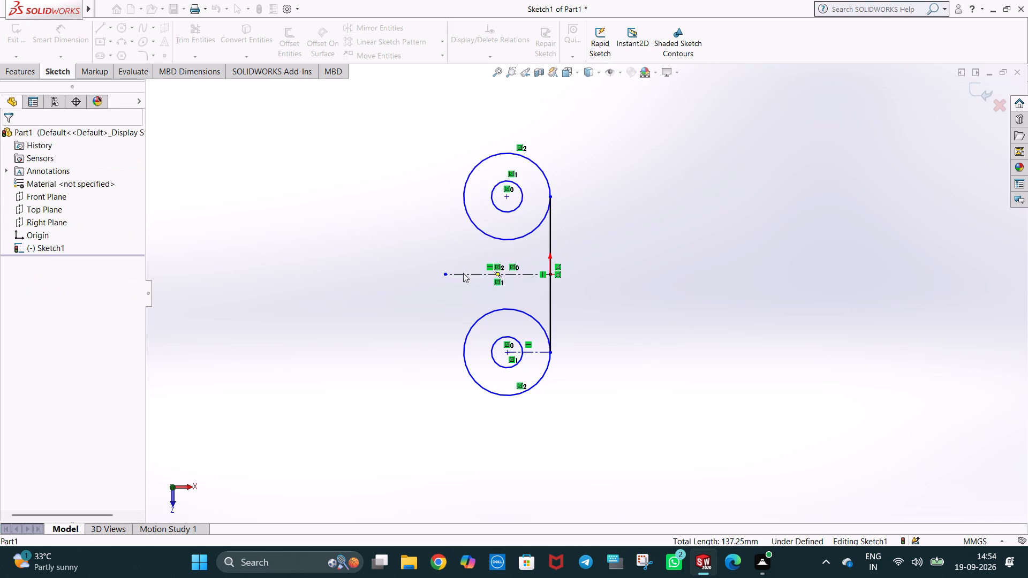
pyautogui.click(414, 209)
# Sketch a vertical line joining the leftmost points of the upper and lower outer circles.
pyautogui.click(100, 27)
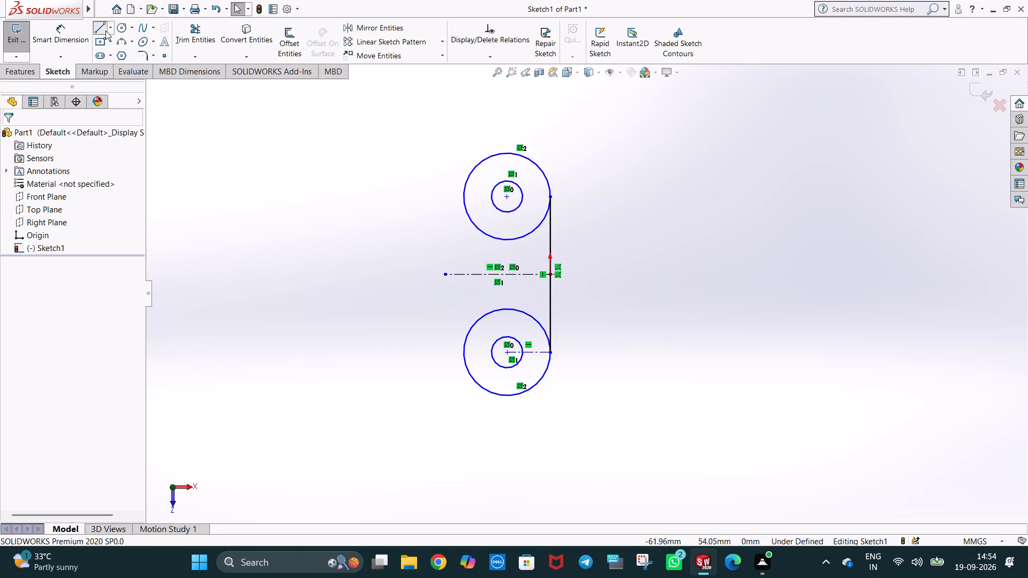
pyautogui.click(463, 196)
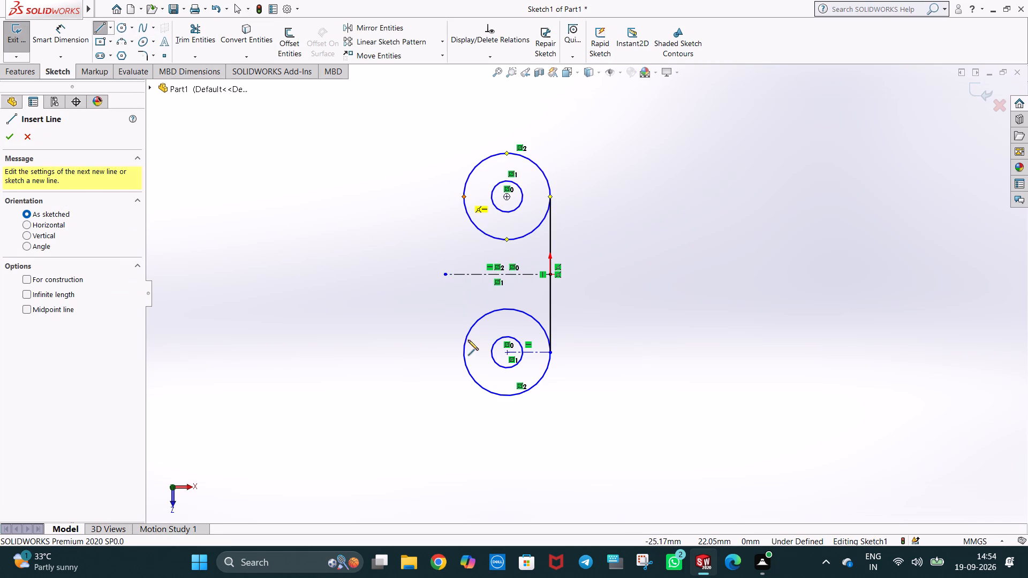
pyautogui.click(464, 353)
pyautogui.press('Escape')
pyautogui.press('Escape')
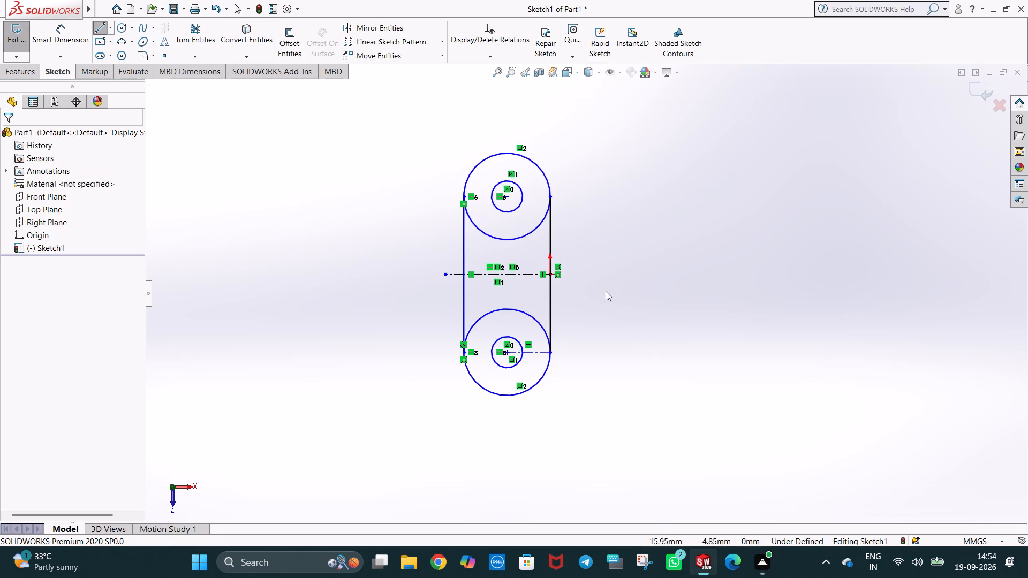
pyautogui.click(606, 291)
pyautogui.press('Escape')
pyautogui.moveTo(634, 254); pyautogui.dragTo(606, 238)
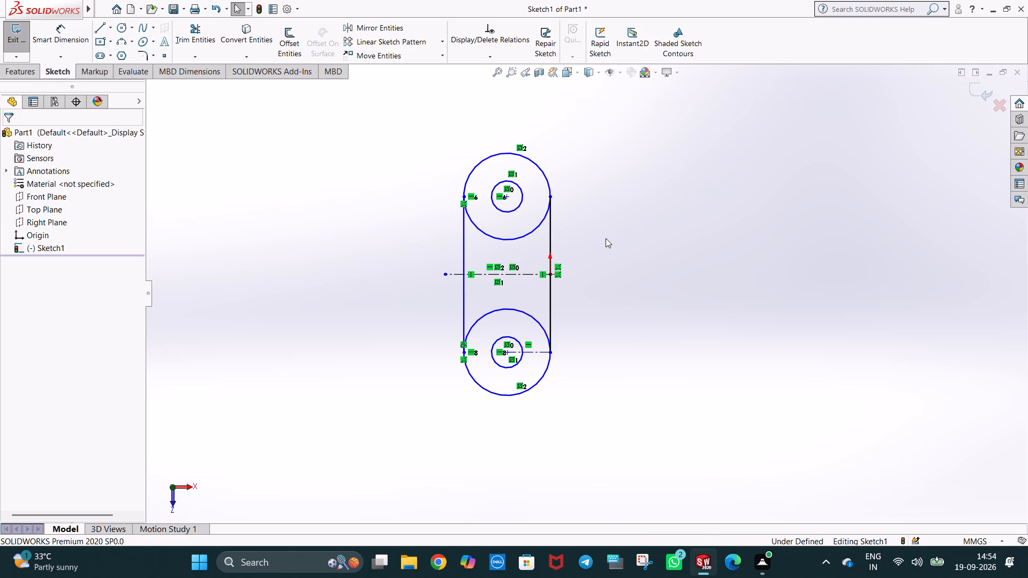
pyautogui.moveTo(606, 238); pyautogui.dragTo(619, 246)
# Trim away the inner halves of both outer circles with Power trim to leave a slot-shaped outline.
pyautogui.click(180, 39)
pyautogui.moveTo(481, 247); pyautogui.dragTo(490, 232)
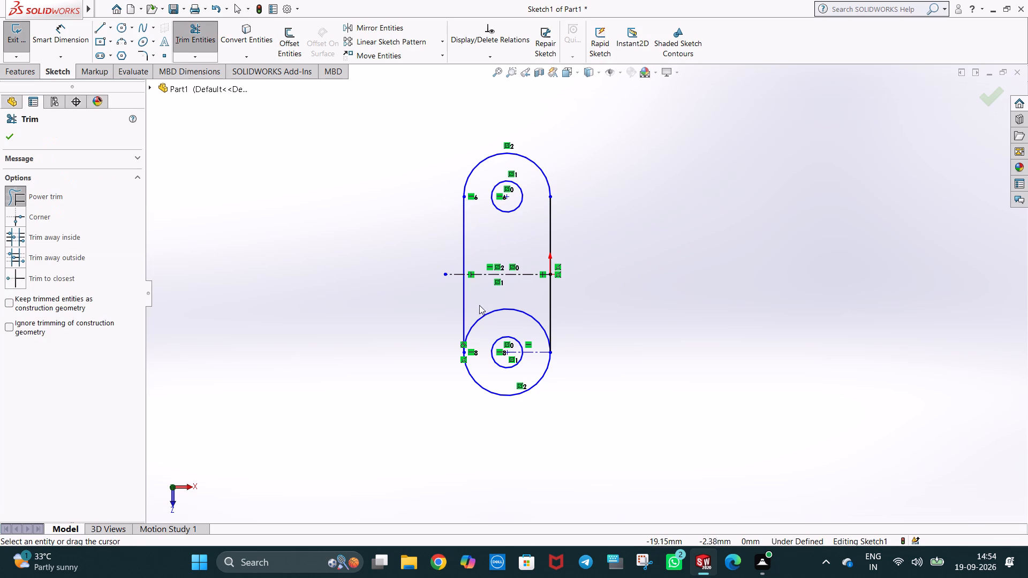
pyautogui.moveTo(479, 310); pyautogui.dragTo(485, 321)
pyautogui.press('Escape')
pyautogui.click(644, 338)
pyautogui.press('Escape')
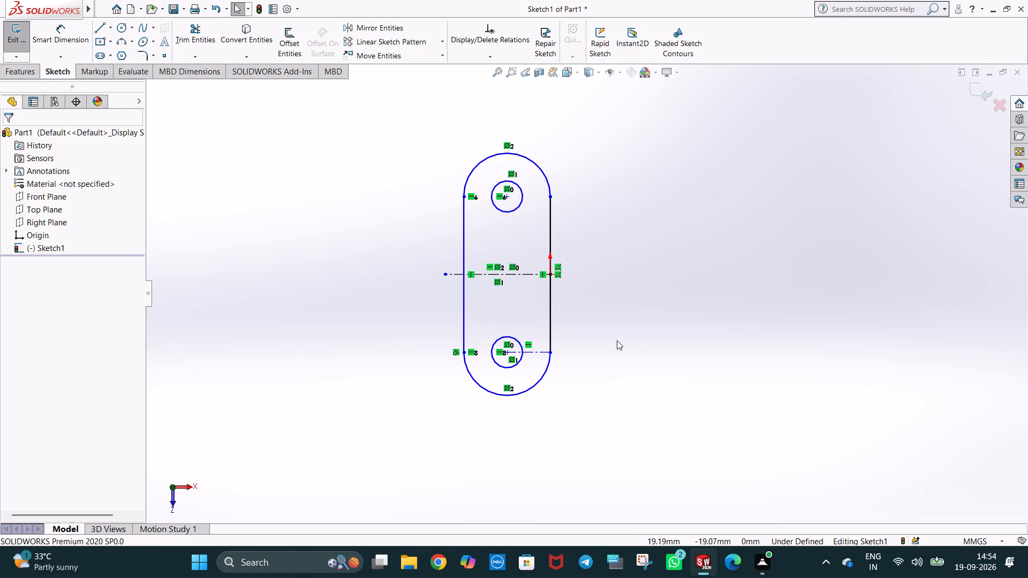
pyautogui.press('Escape')
pyautogui.click(642, 320)
# Dimension the radius of the upper outer arc of the slot outline.
pyautogui.click(61, 29)
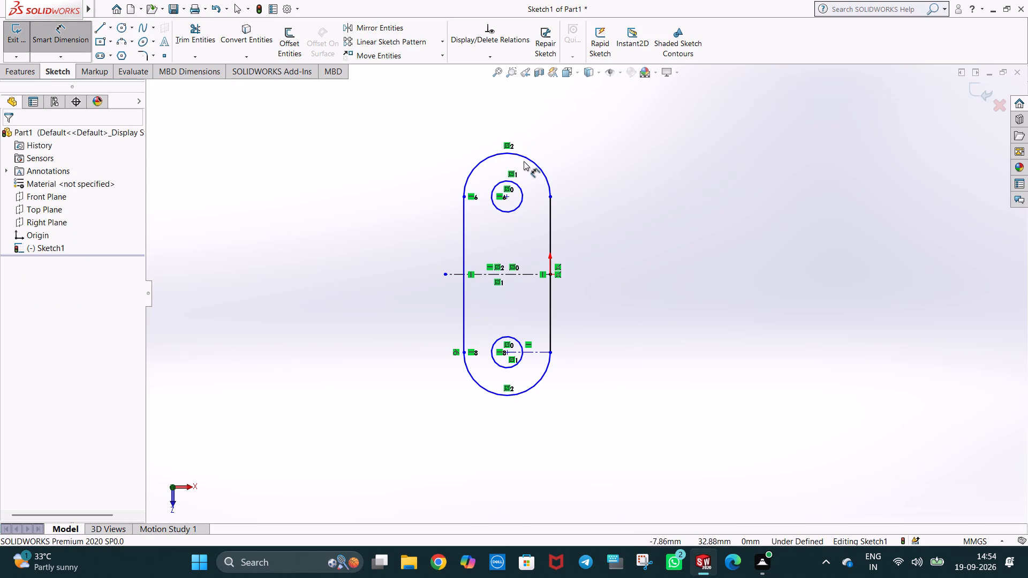
pyautogui.click(527, 158)
pyautogui.click(566, 161)
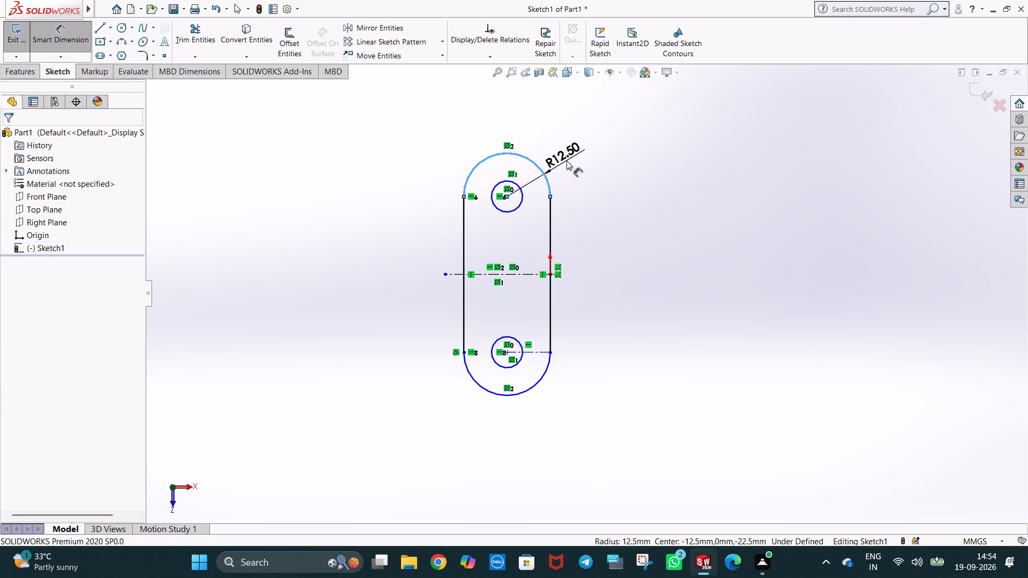
pyautogui.click(518, 144)
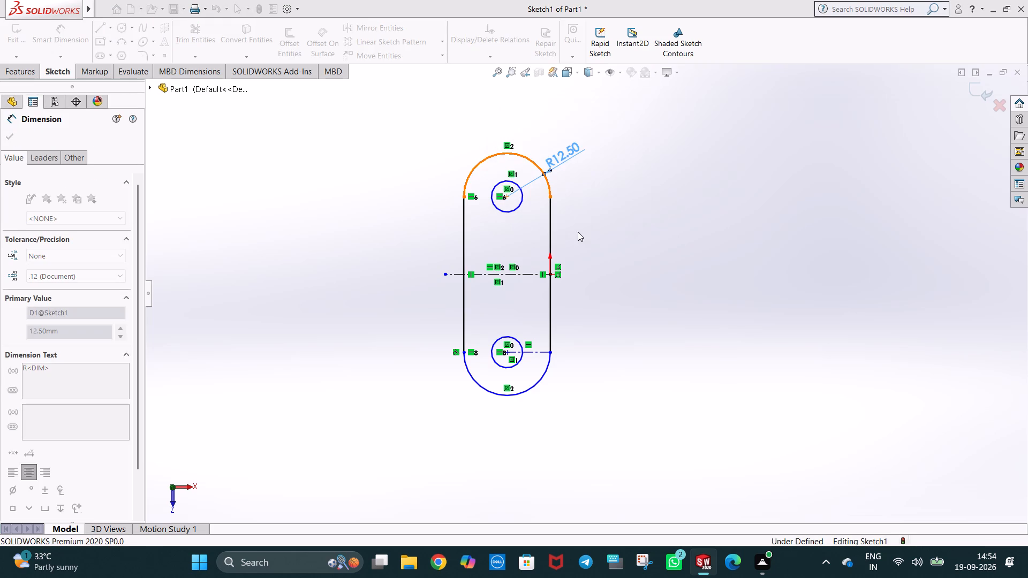
pyautogui.click(578, 232)
# Dimension the diameter of the upper hole circle.
pyautogui.click(504, 212)
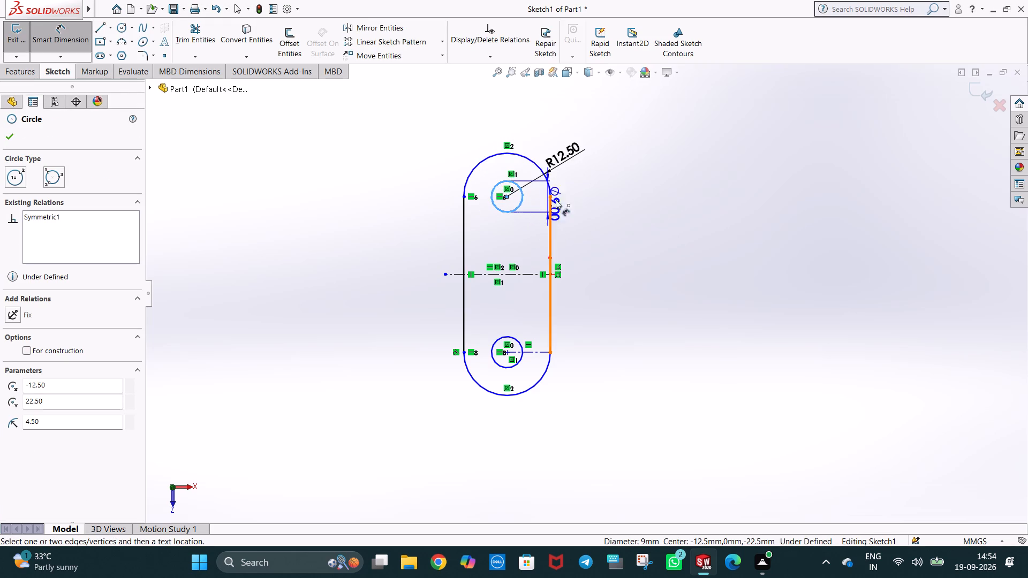
pyautogui.click(573, 195)
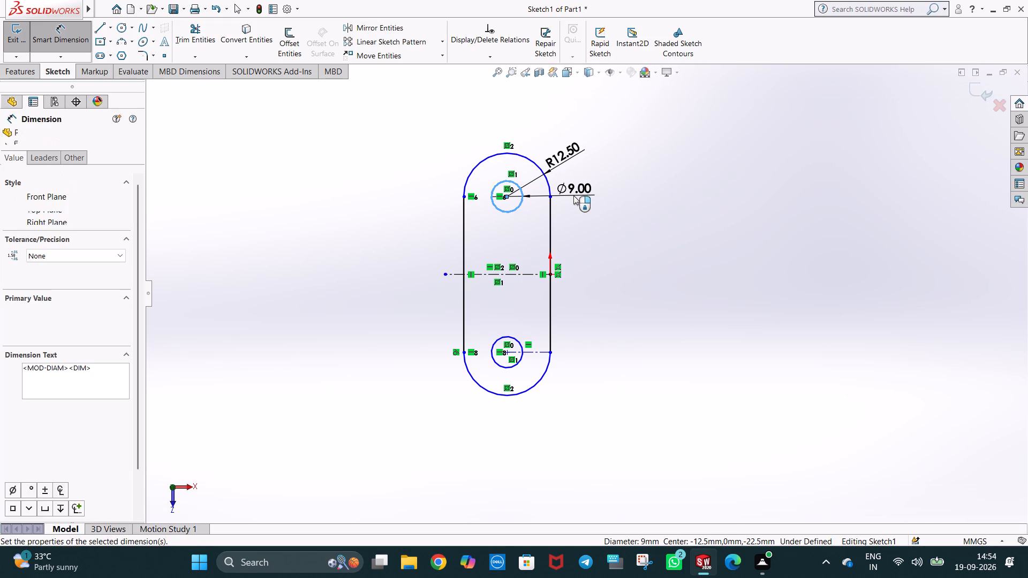
pyautogui.click(526, 180)
pyautogui.click(618, 237)
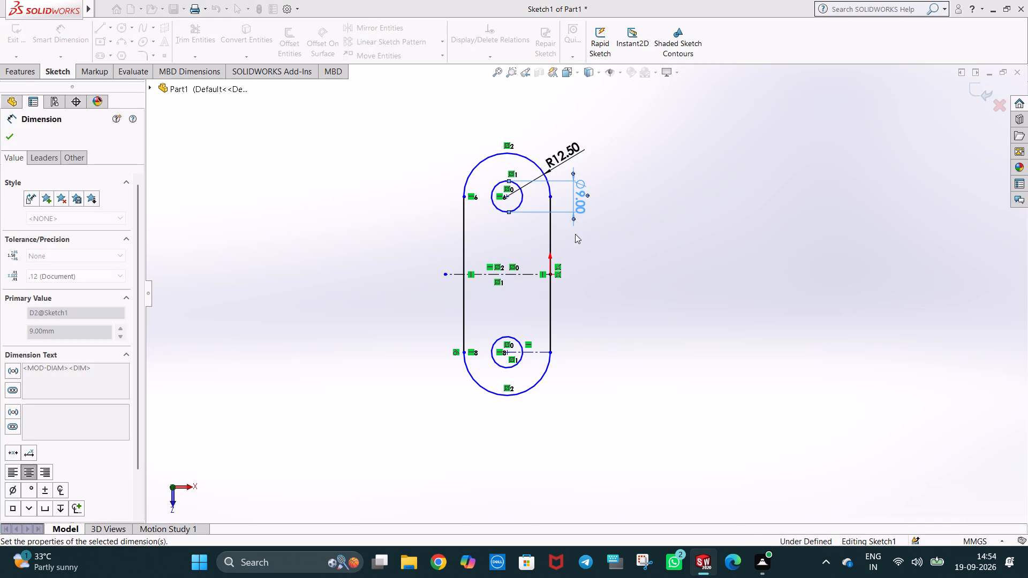
# Dimension the length of the vertical slot side that passes through the origin.
pyautogui.click(553, 237)
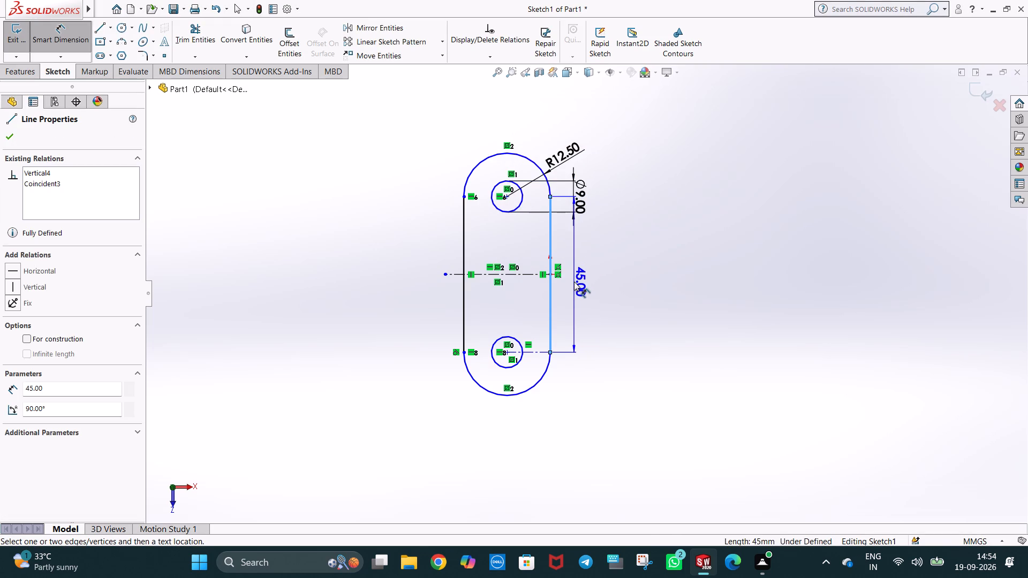
pyautogui.click(573, 271)
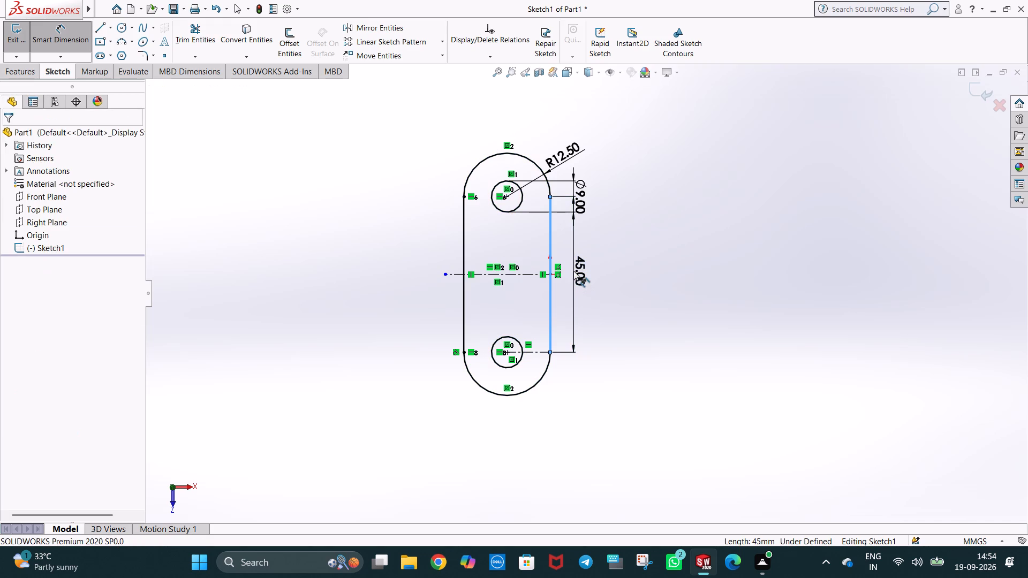
pyautogui.click(530, 253)
pyautogui.click(731, 209)
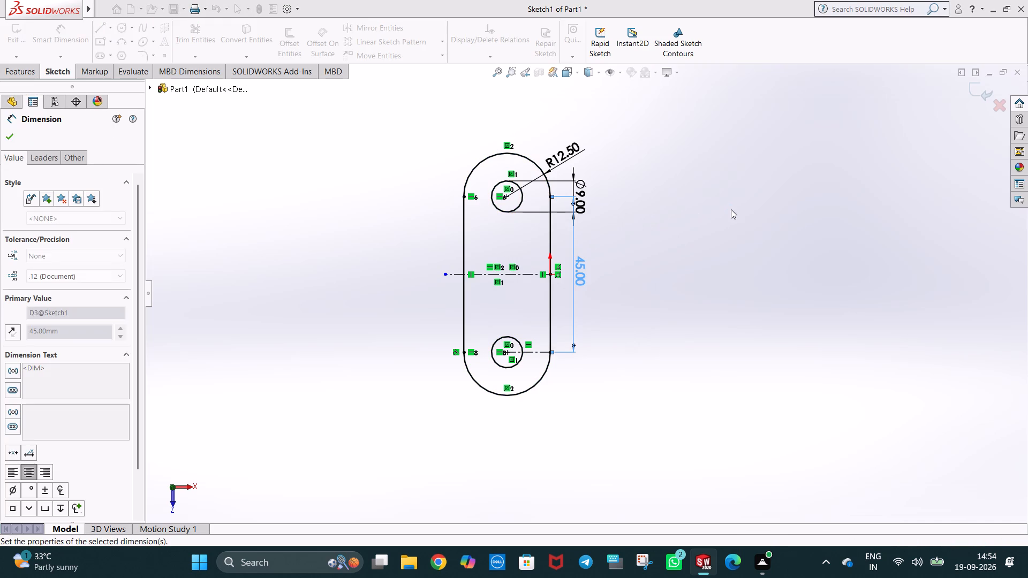
pyautogui.click(686, 248)
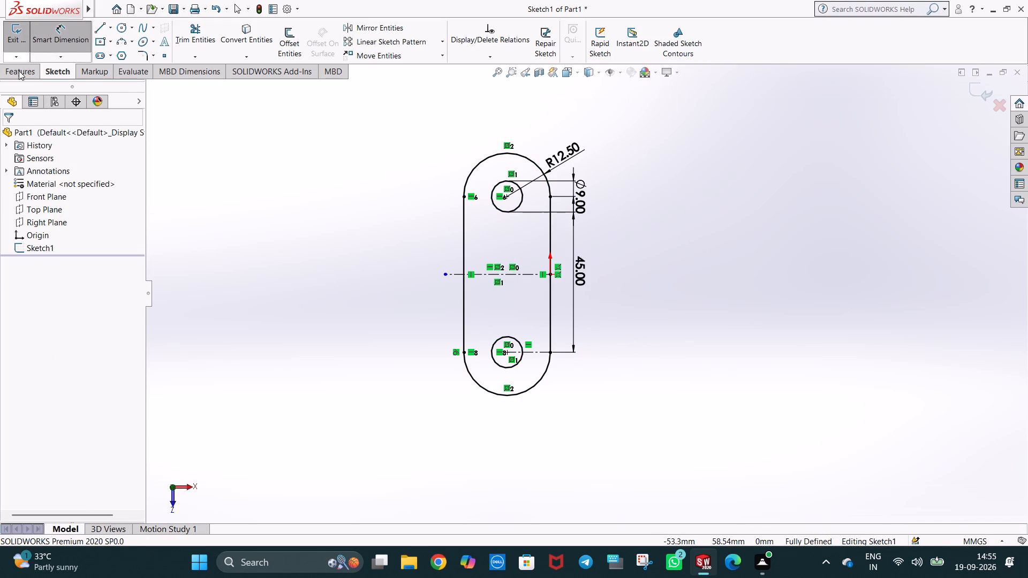
# Extrude the slot-shaped base sketch 6.25 mm using the Mid Plane end condition.
pyautogui.click(19, 71)
pyautogui.click(35, 39)
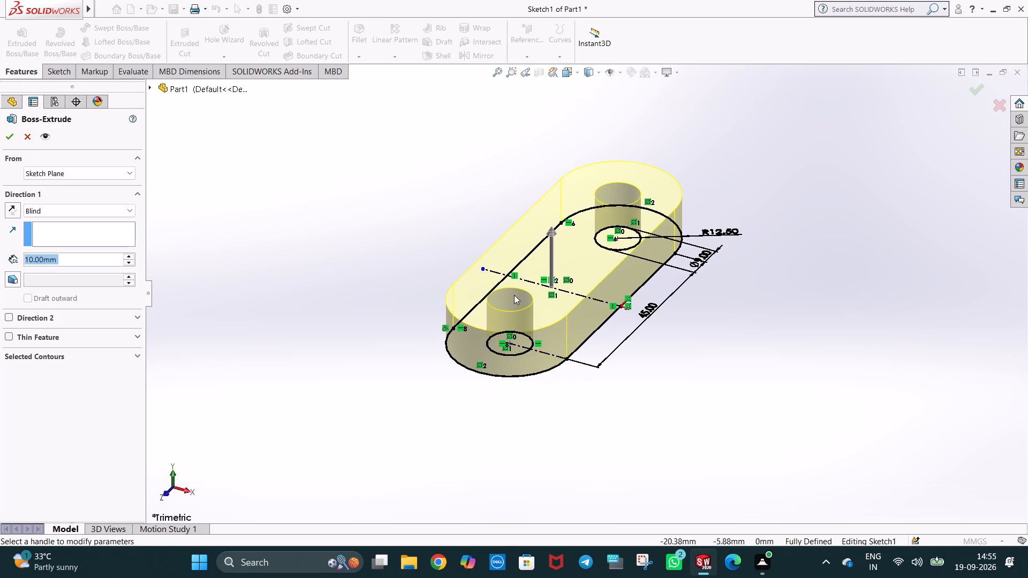
pyautogui.click(91, 174)
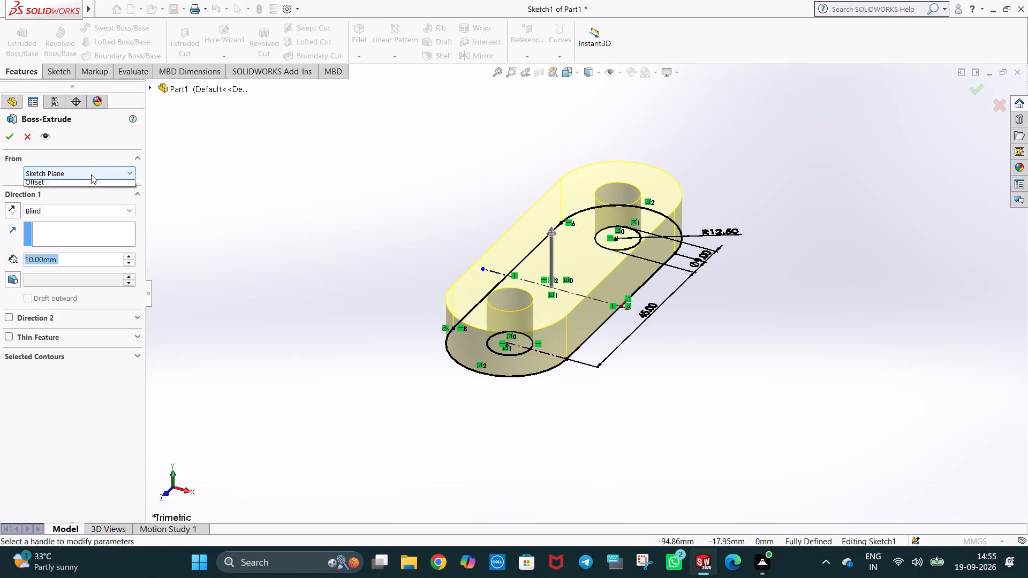
pyautogui.click(262, 214)
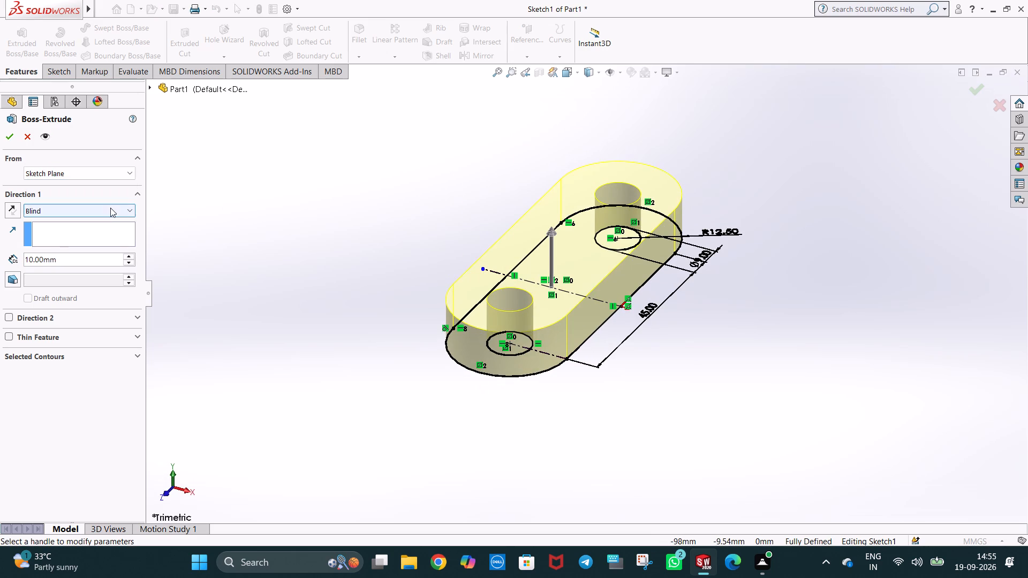
pyautogui.click(110, 208)
pyautogui.click(78, 265)
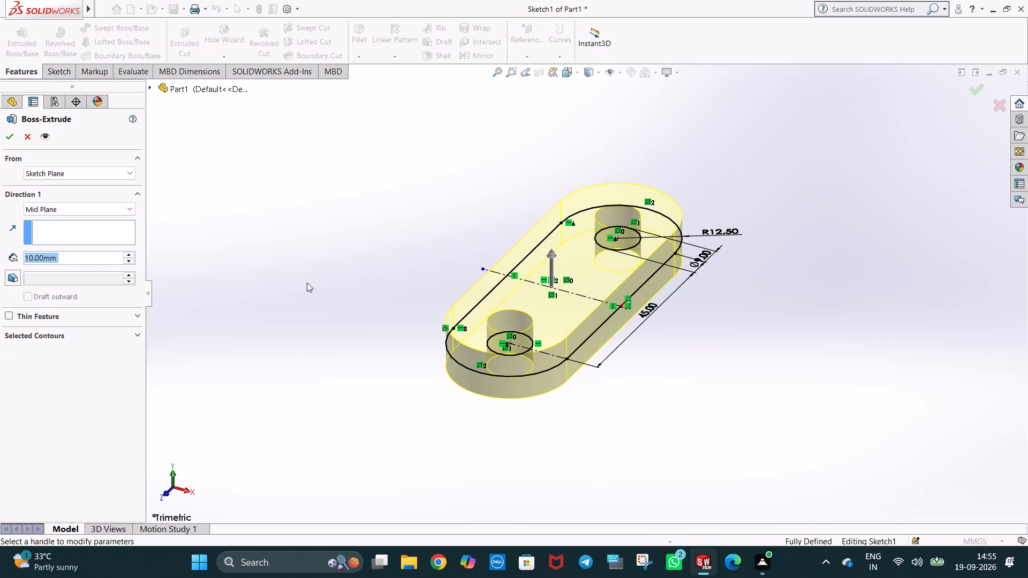
pyautogui.moveTo(425, 347); pyautogui.dragTo(398, 273, button='middle')
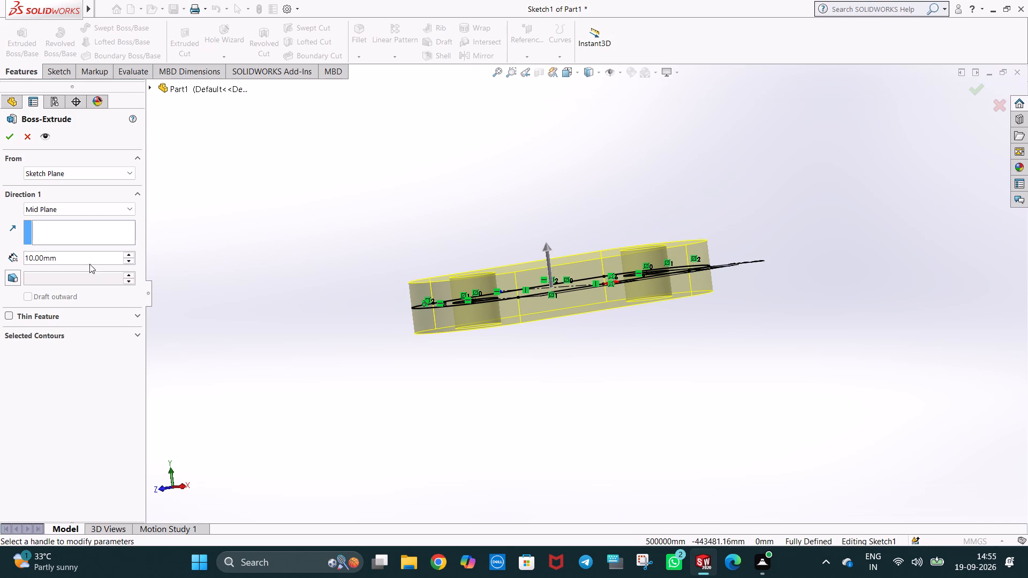
pyautogui.click(85, 260)
pyautogui.press('BackSpace')
pyautogui.press('BackSpace')
pyautogui.press('BackSpace')
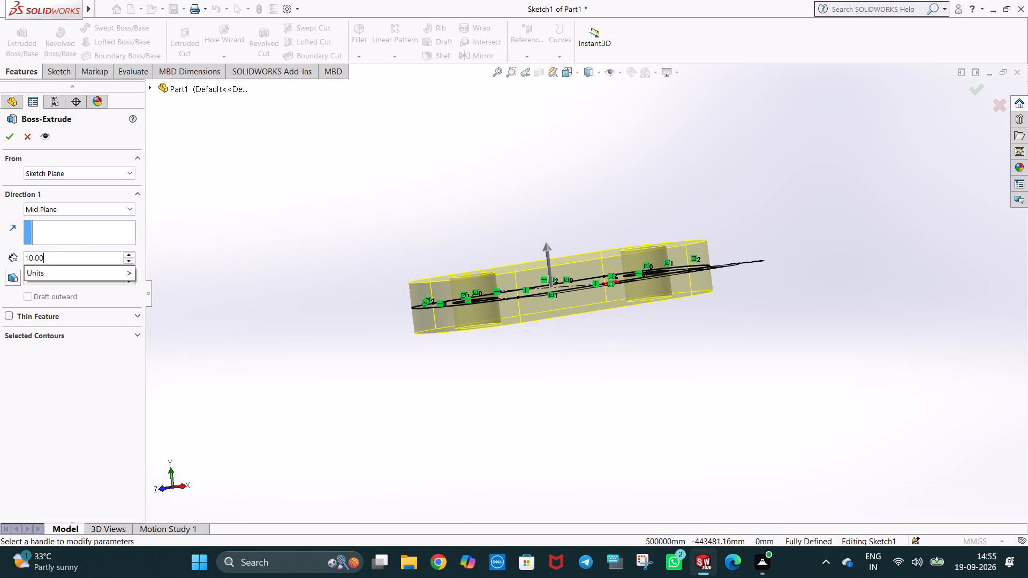
pyautogui.press('BackSpace')
pyautogui.press('BackSpace')
pyautogui.press('BackSpace')
pyautogui.press('BackSpace')
pyautogui.press('BackSpace')
pyautogui.write('6.25')
pyautogui.press('Return')
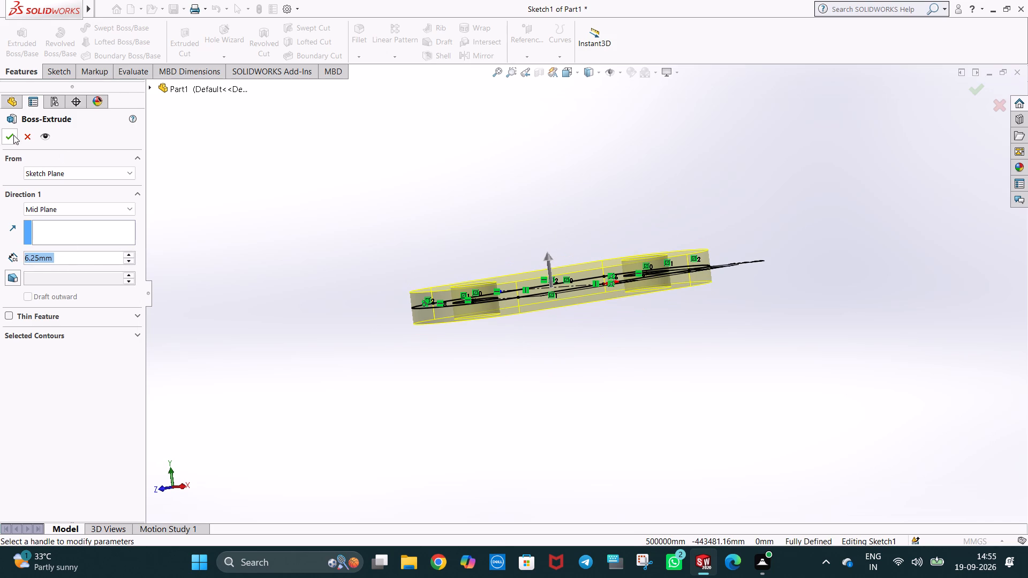
pyautogui.click(13, 135)
# Open a new sketch on the Front Plane in front view.
pyautogui.moveTo(345, 203); pyautogui.dragTo(464, 253, button='middle')
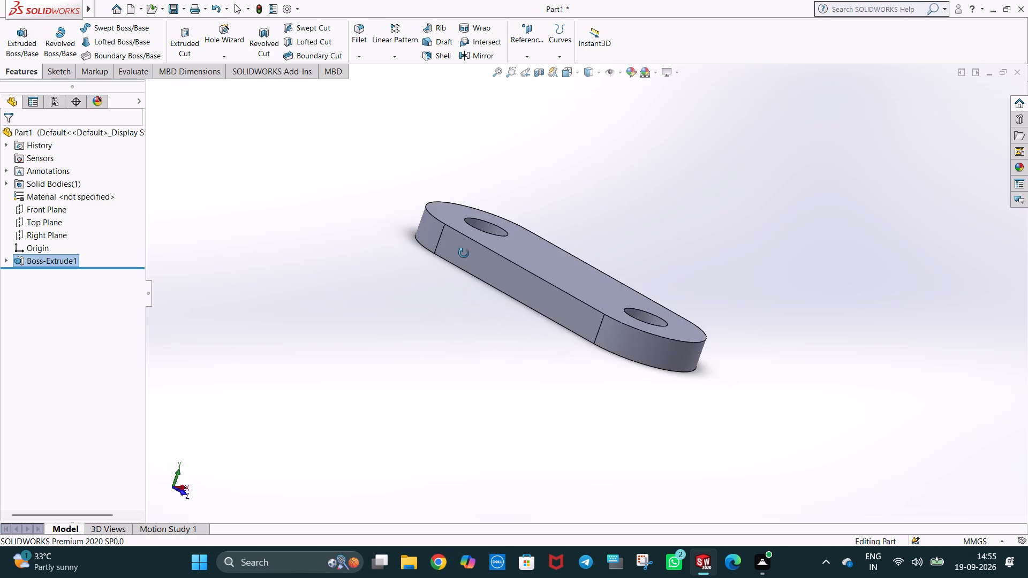
pyautogui.moveTo(464, 253); pyautogui.dragTo(420, 370, button='middle')
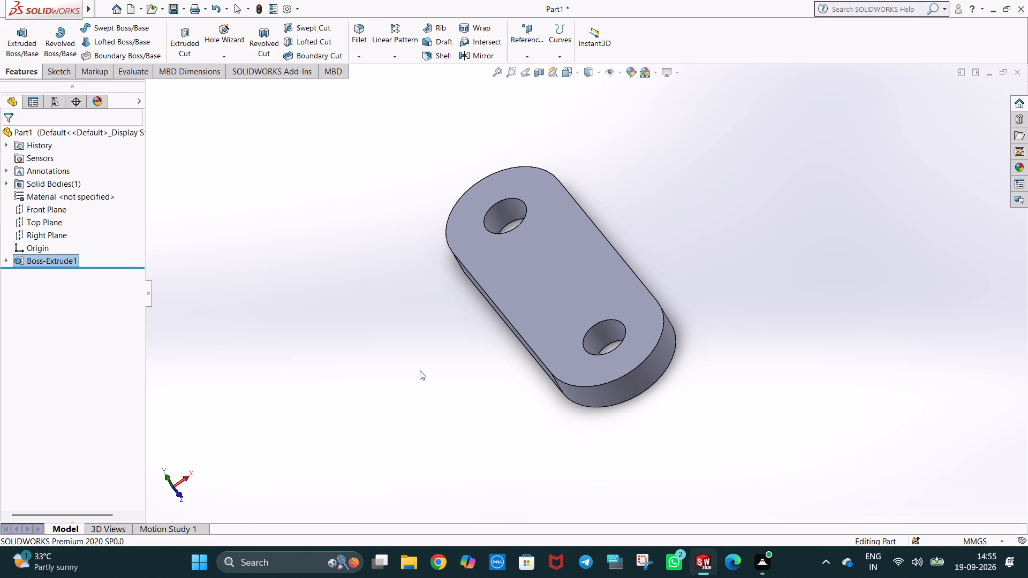
pyautogui.hotkey('ctrl', '8')
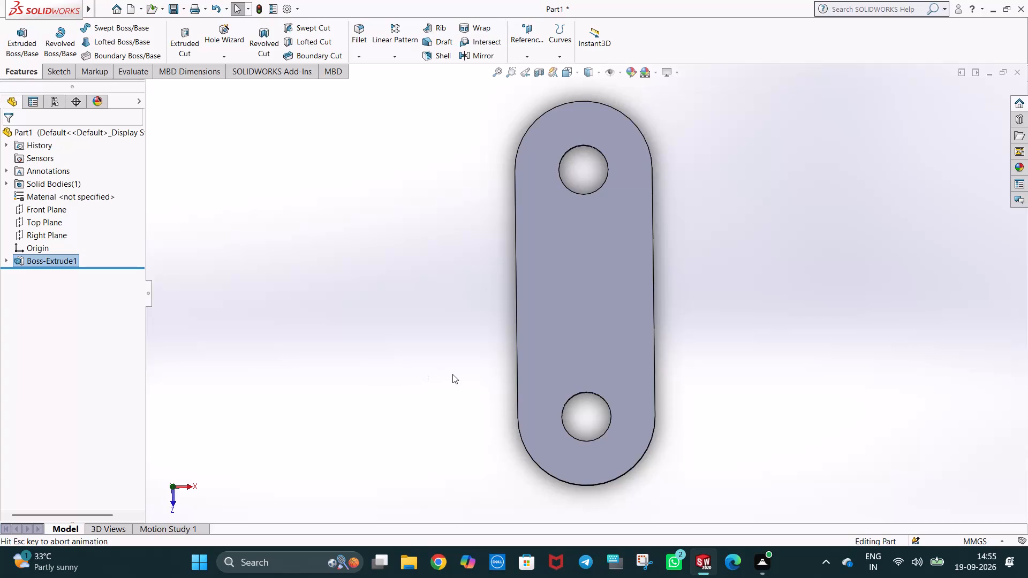
pyautogui.hotkey('ctrl', '1')
pyautogui.scroll(1, 512, 378)
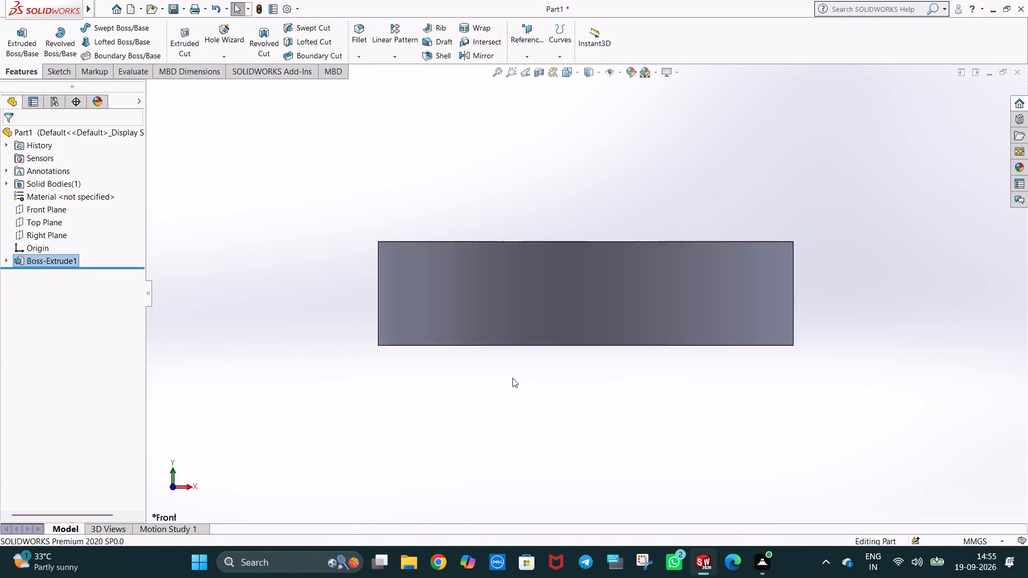
pyautogui.scroll(1, 512, 378)
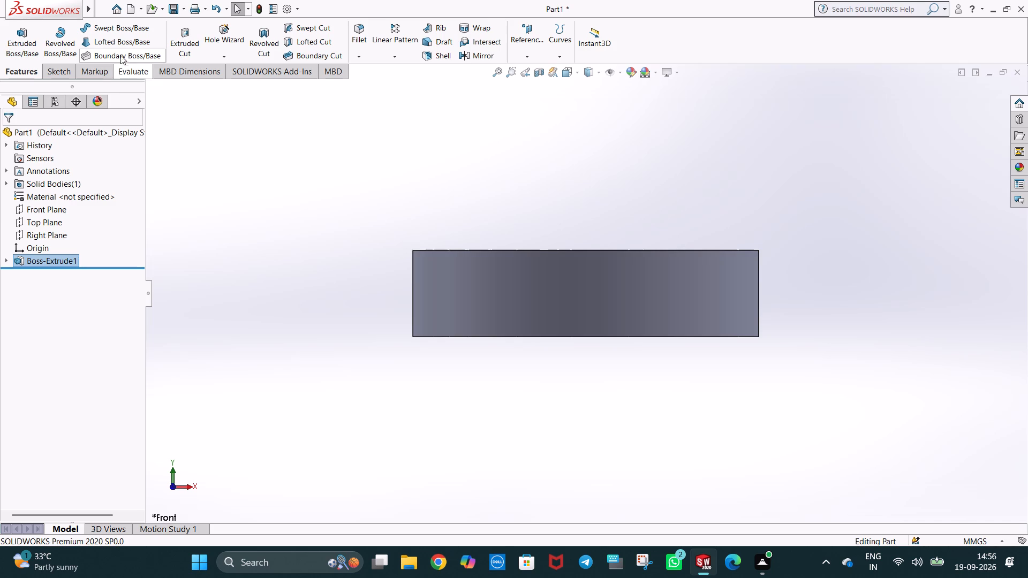
pyautogui.rightClick(525, 290)
pyautogui.click(443, 204)
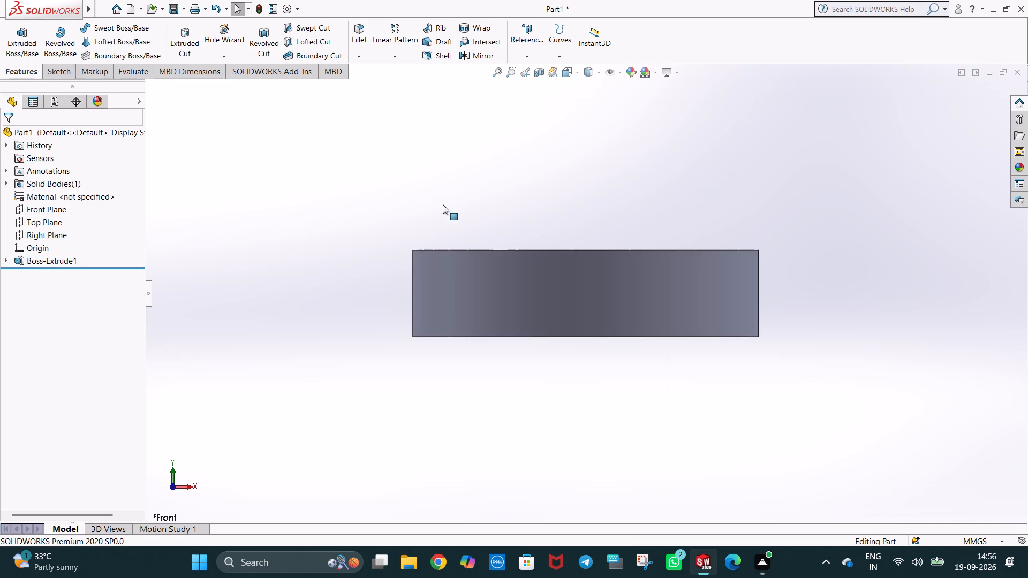
pyautogui.click(56, 206)
pyautogui.click(67, 192)
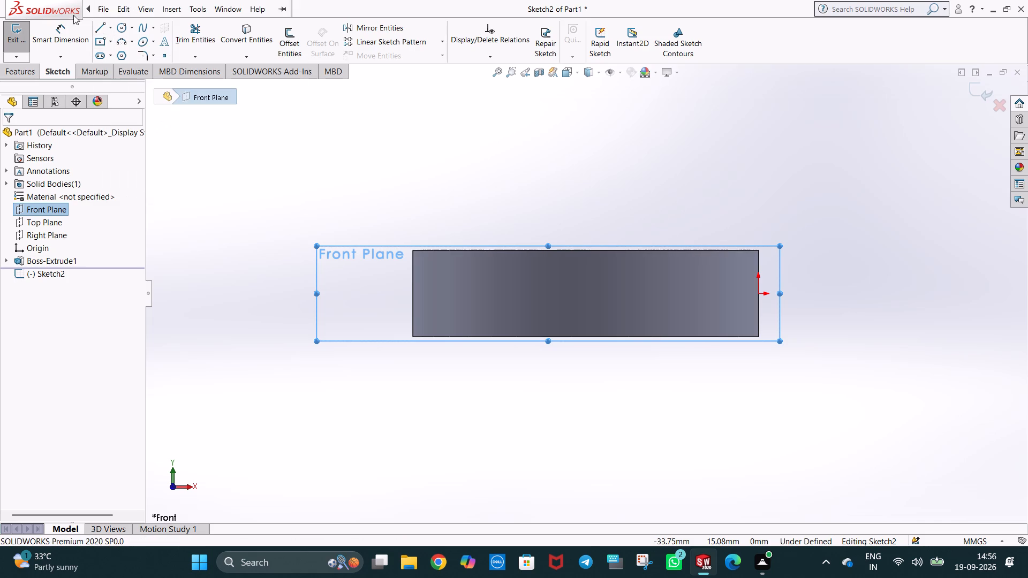
# Sketch a vertical centerline 12.06 mm long upward from the plate's lower corner on the side away from the origin.
pyautogui.click(112, 31)
pyautogui.click(123, 54)
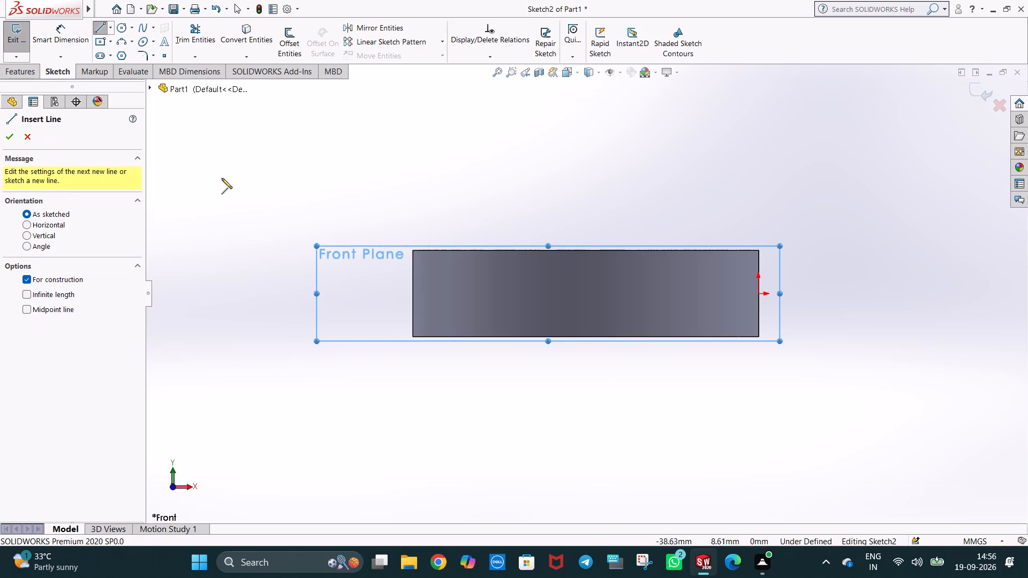
pyautogui.click(412, 338)
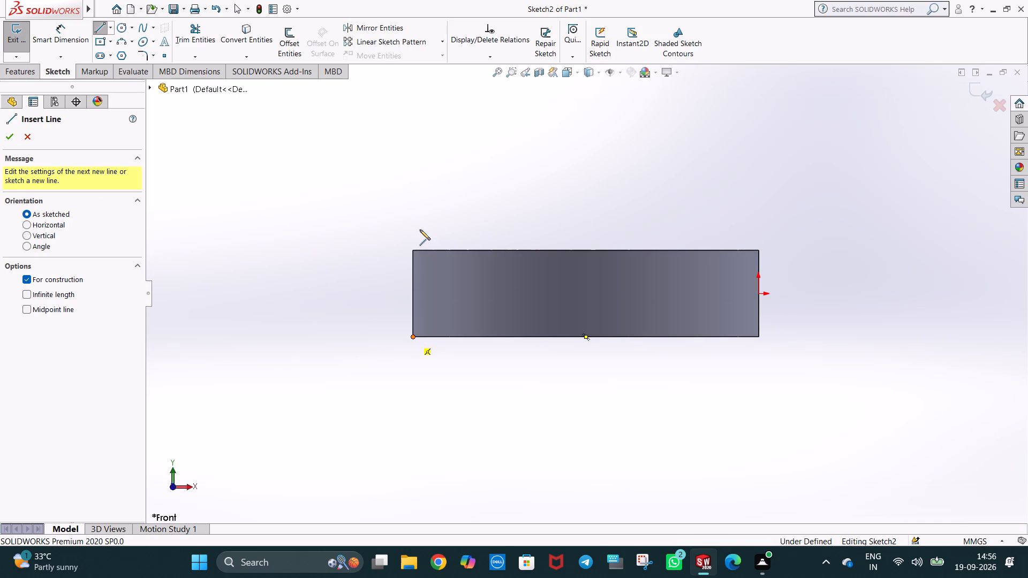
pyautogui.click(415, 166)
pyautogui.write('12.')
pyautogui.write('06')
pyautogui.press('Return')
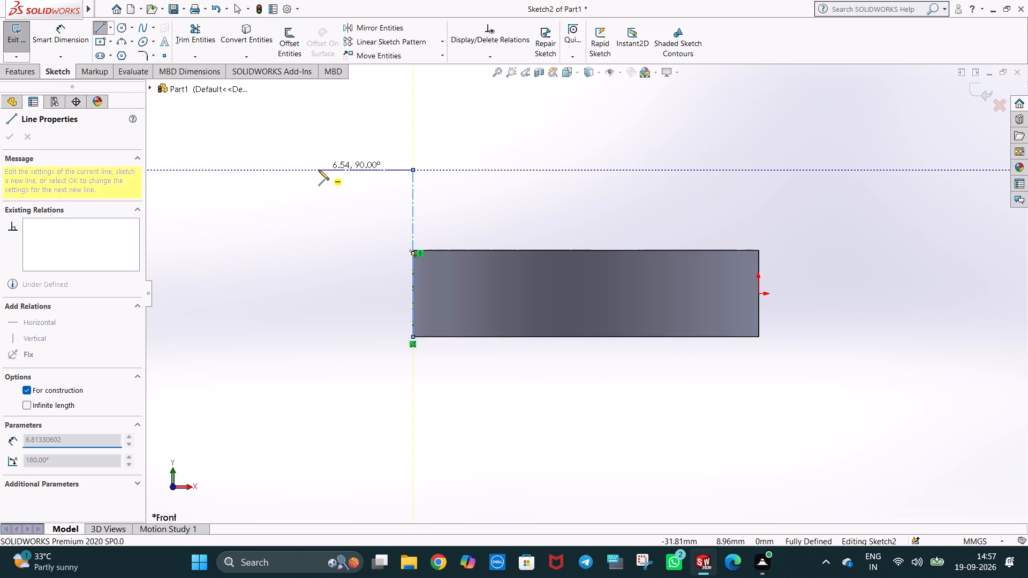
pyautogui.press('Escape')
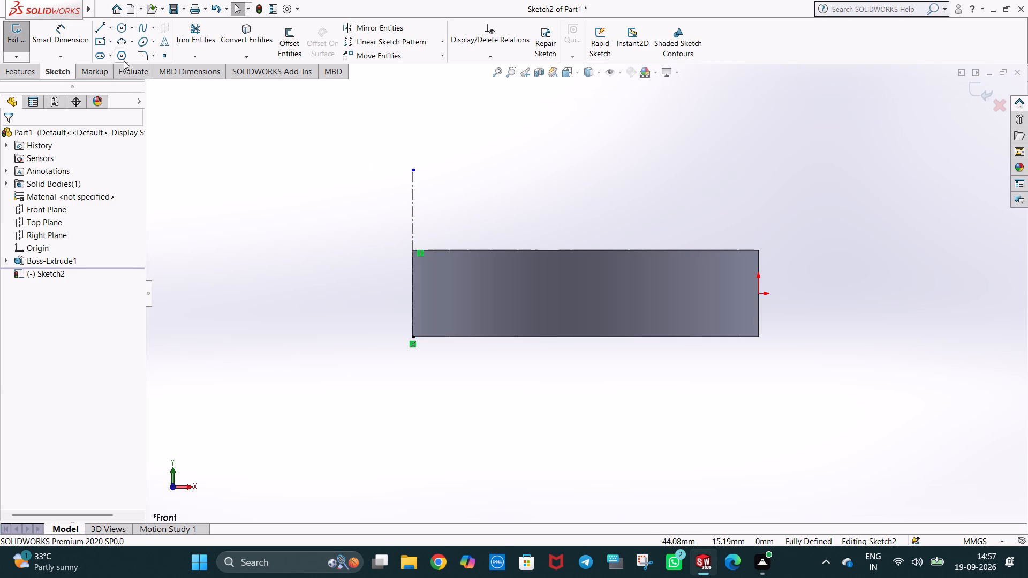
# Sketch a circle of about 6.04 mm radius centred on the midpoint of the vertical centerline.
pyautogui.click(120, 29)
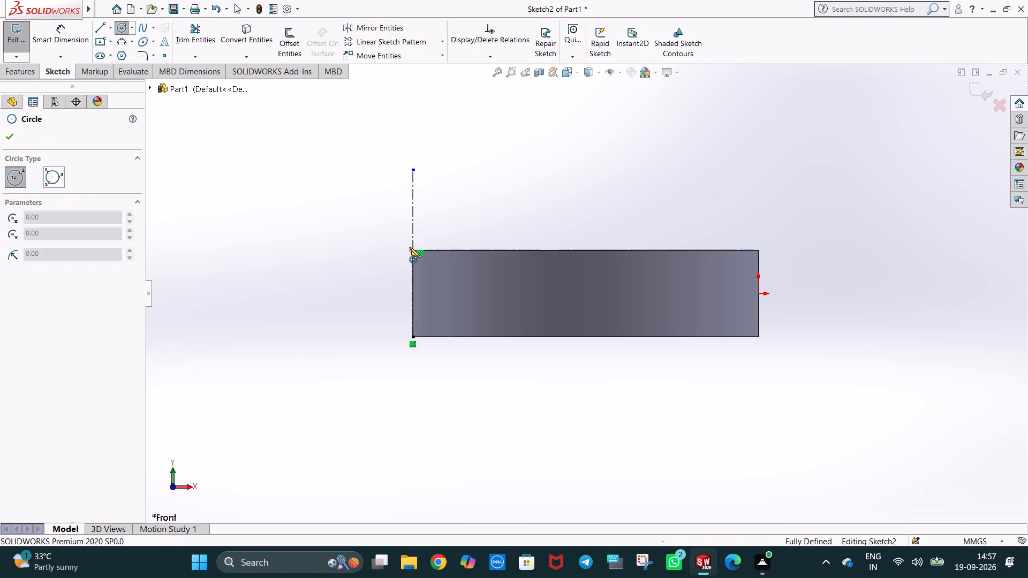
pyautogui.click(413, 253)
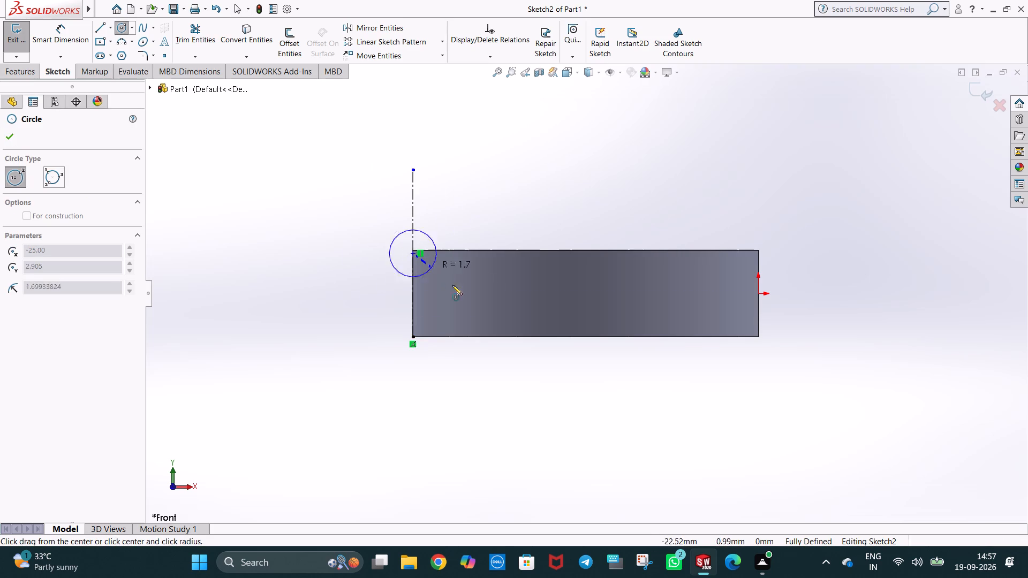
pyautogui.click(475, 309)
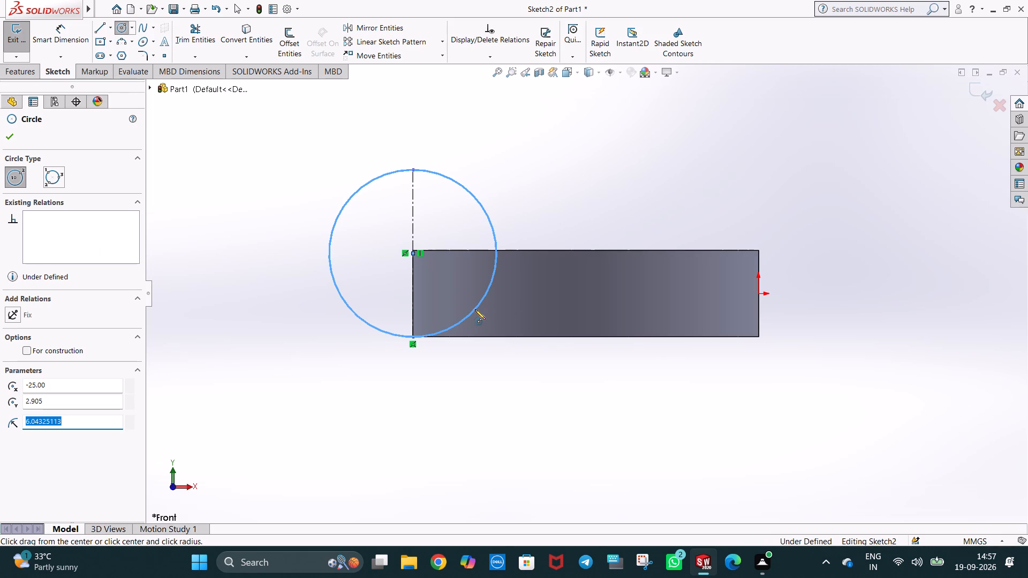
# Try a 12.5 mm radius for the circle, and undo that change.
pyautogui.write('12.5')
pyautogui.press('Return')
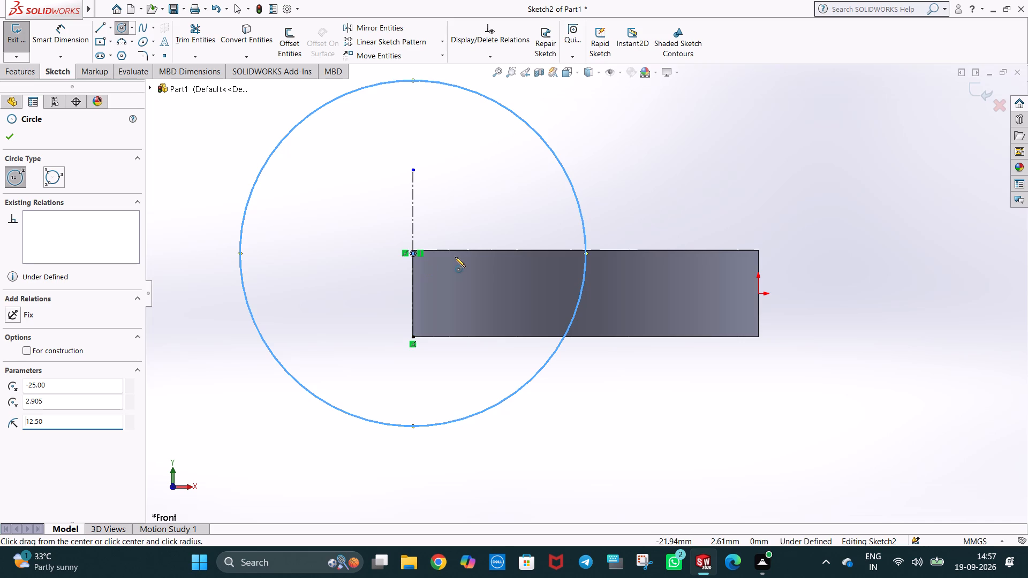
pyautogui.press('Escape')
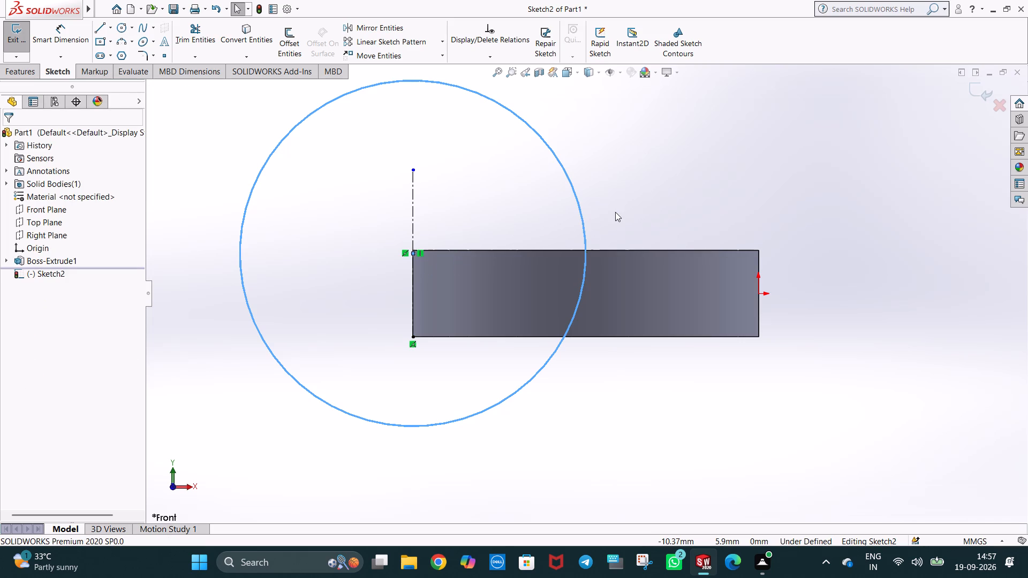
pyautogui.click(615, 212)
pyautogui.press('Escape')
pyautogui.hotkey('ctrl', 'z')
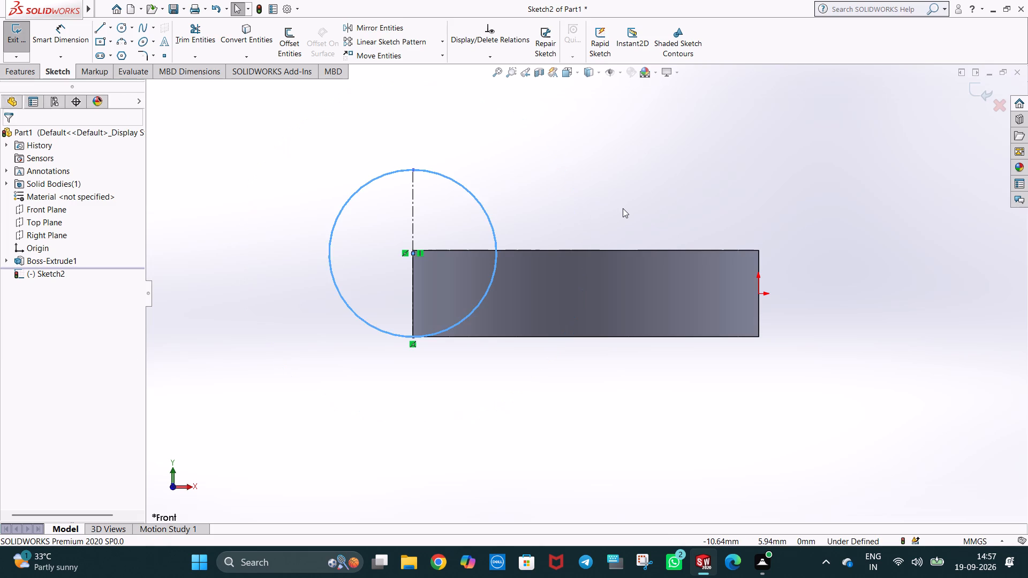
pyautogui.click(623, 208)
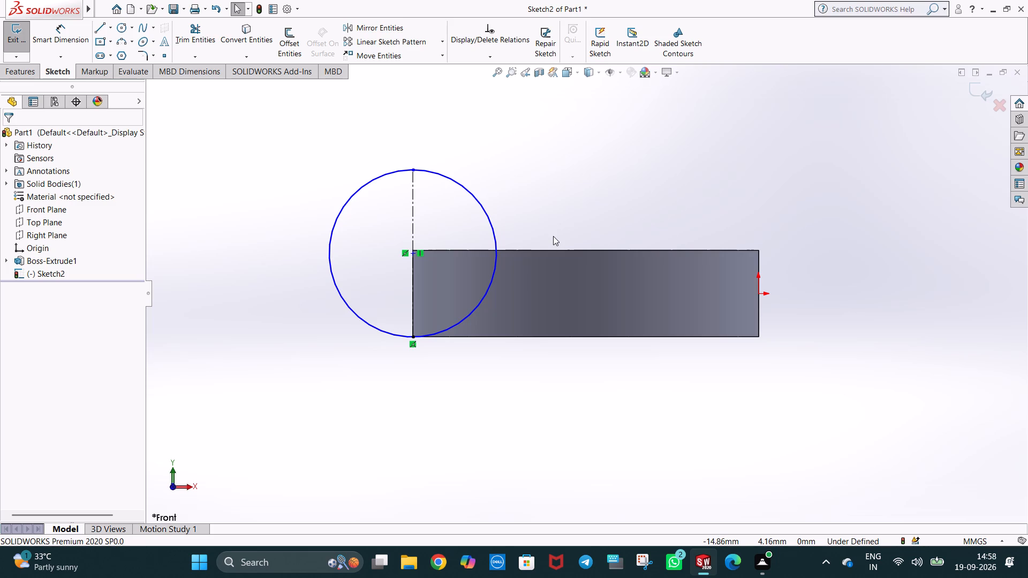
# Delete the circle centred on the vertical centerline.
pyautogui.click(541, 220)
pyautogui.click(436, 172)
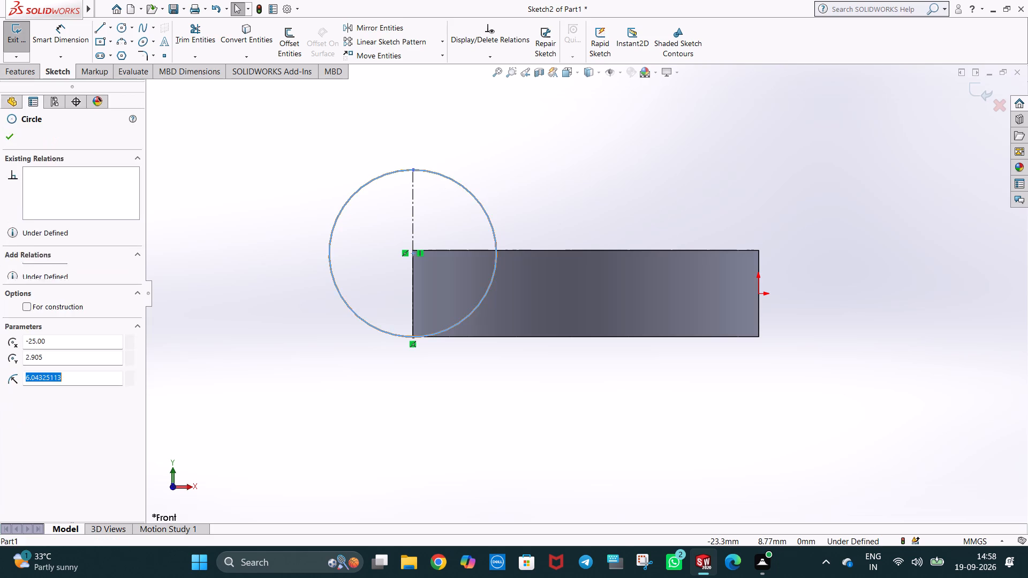
pyautogui.press('Delete')
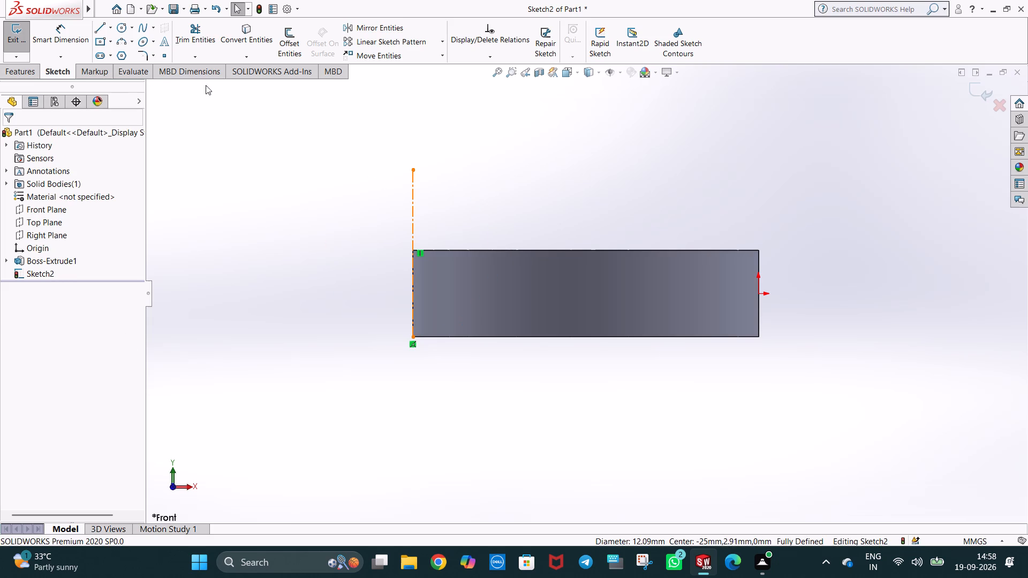
# Sketch a horizontal centerline from the top end of the vertical centerline, extending outward away from the plate.
pyautogui.click(108, 31)
pyautogui.click(120, 54)
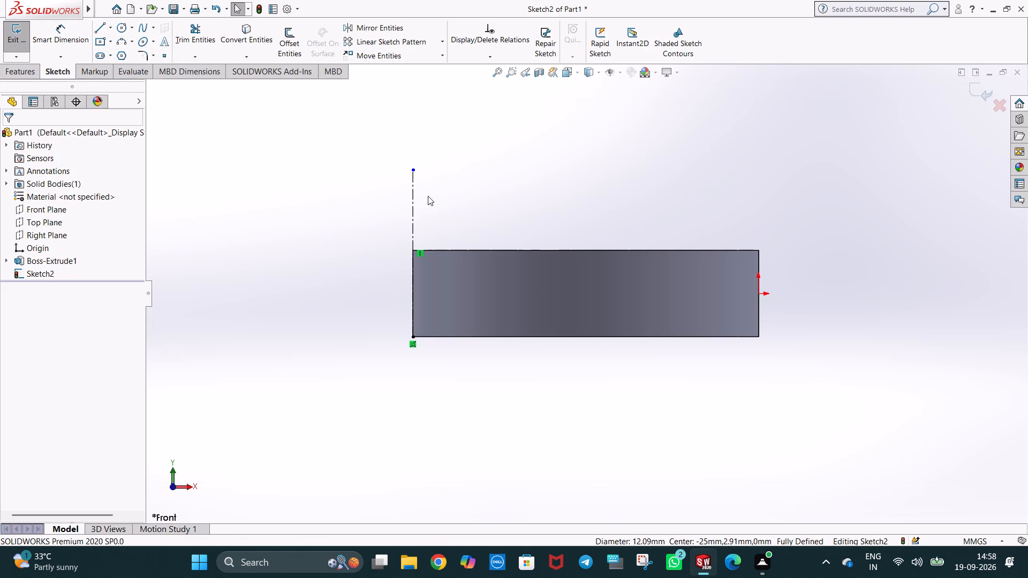
pyautogui.click(412, 170)
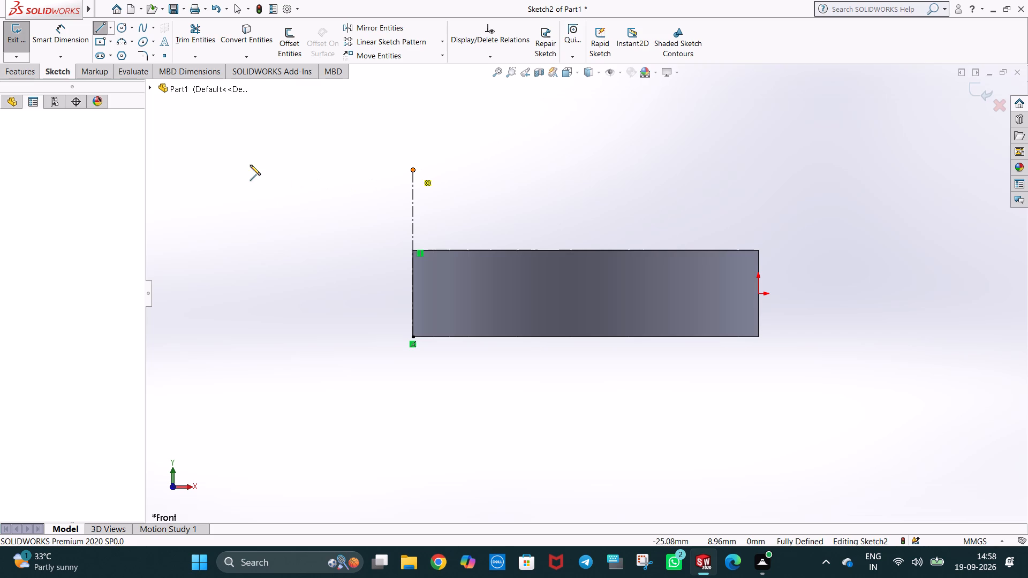
pyautogui.click(200, 170)
pyautogui.press('Escape')
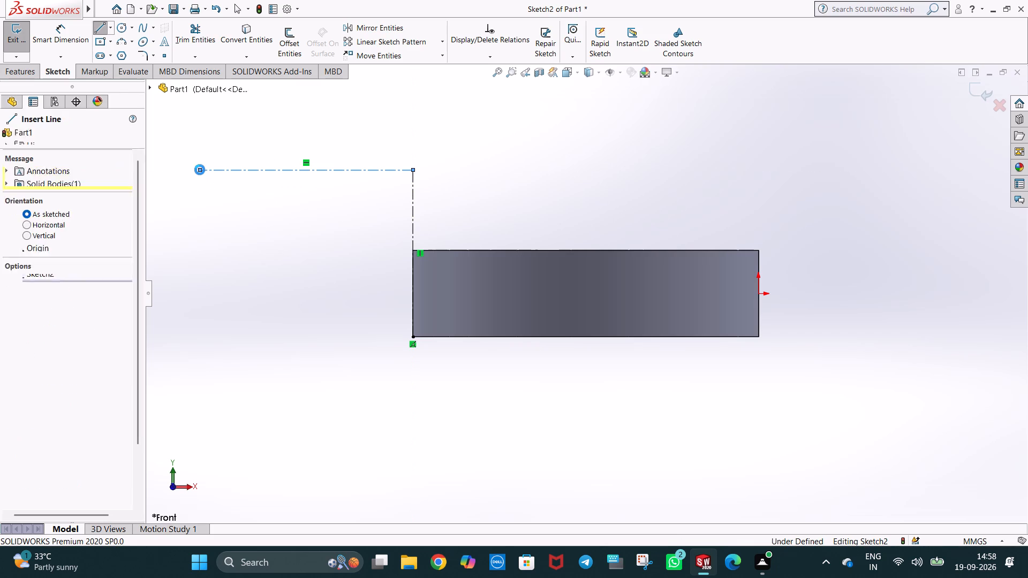
pyautogui.click(252, 231)
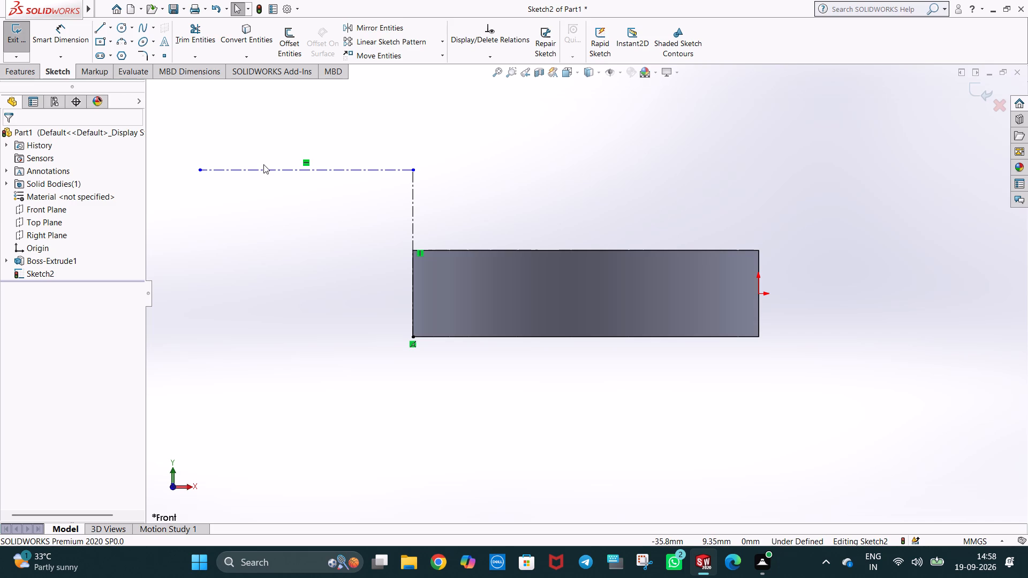
pyautogui.press('Escape')
pyautogui.click(427, 196)
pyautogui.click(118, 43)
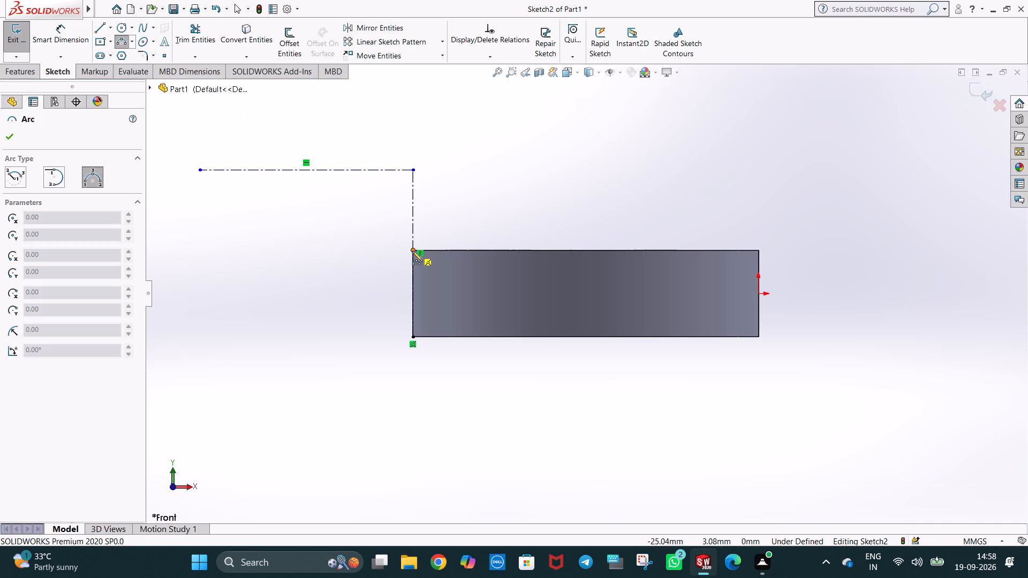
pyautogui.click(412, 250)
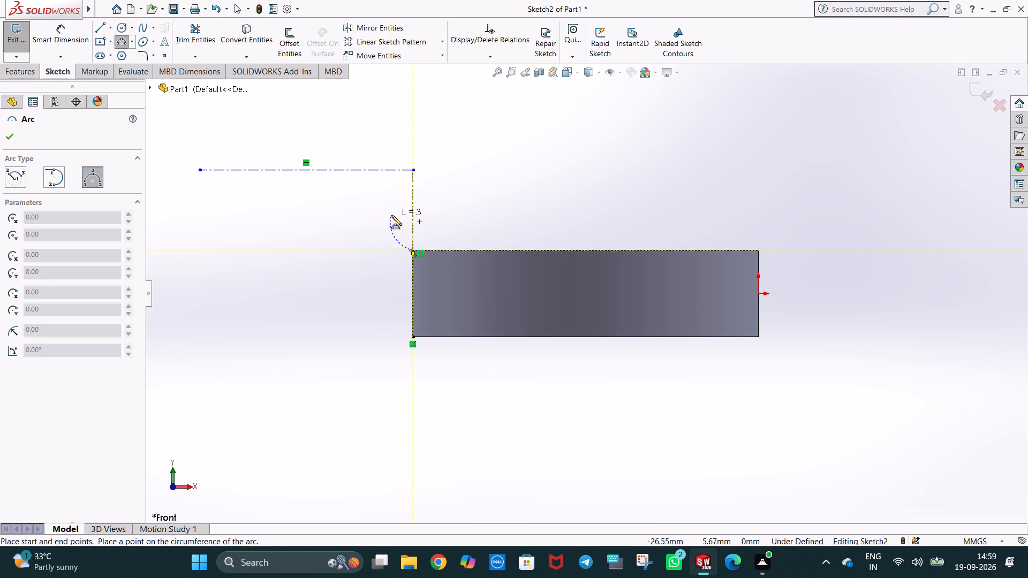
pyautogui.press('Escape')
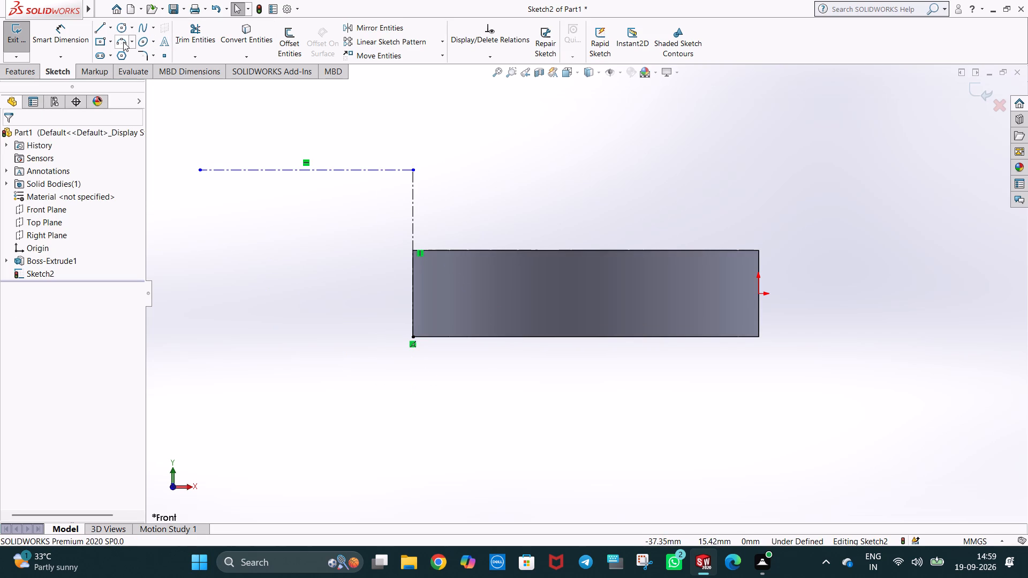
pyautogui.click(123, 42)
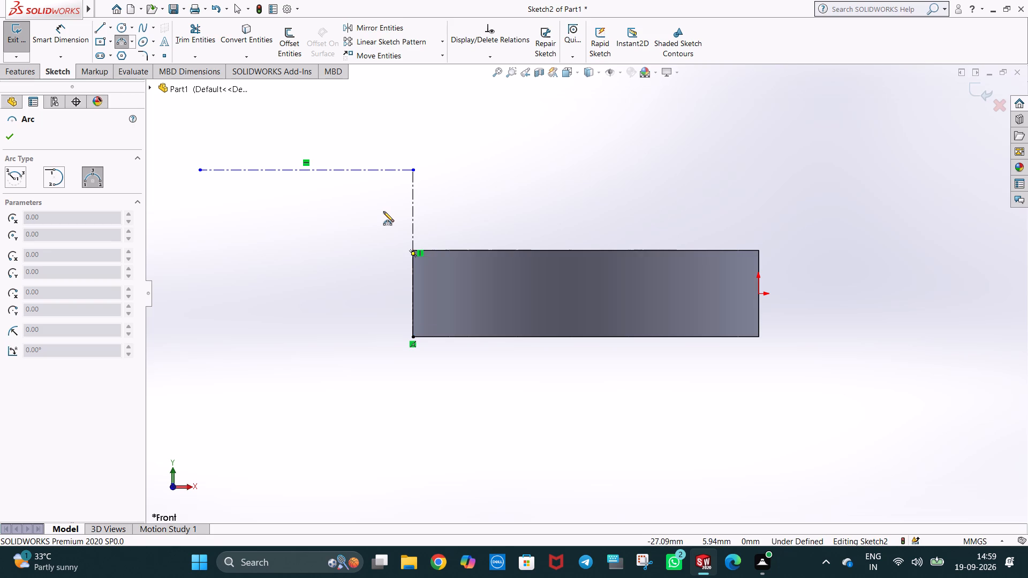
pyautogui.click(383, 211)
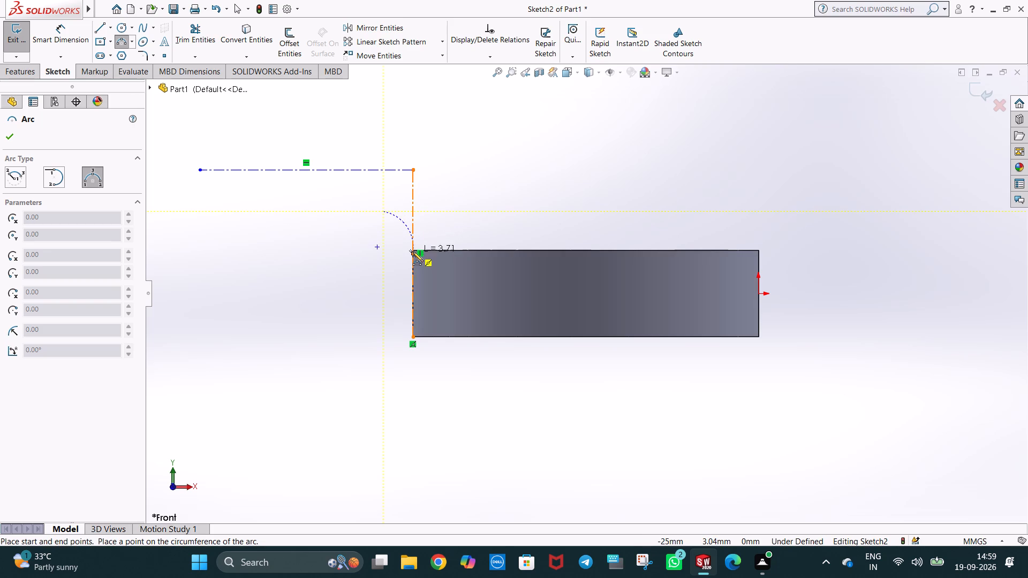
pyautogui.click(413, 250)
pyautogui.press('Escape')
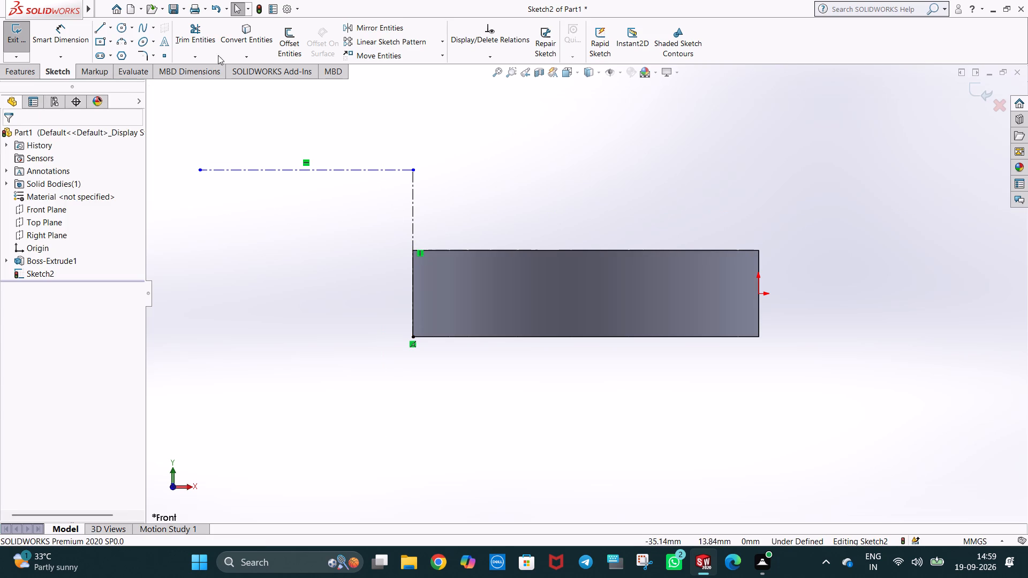
# Sketch a 90° three-point arc of about 2.84 mm radius, ending on the plate's upper corner below the horizontal centerline.
pyautogui.click(120, 44)
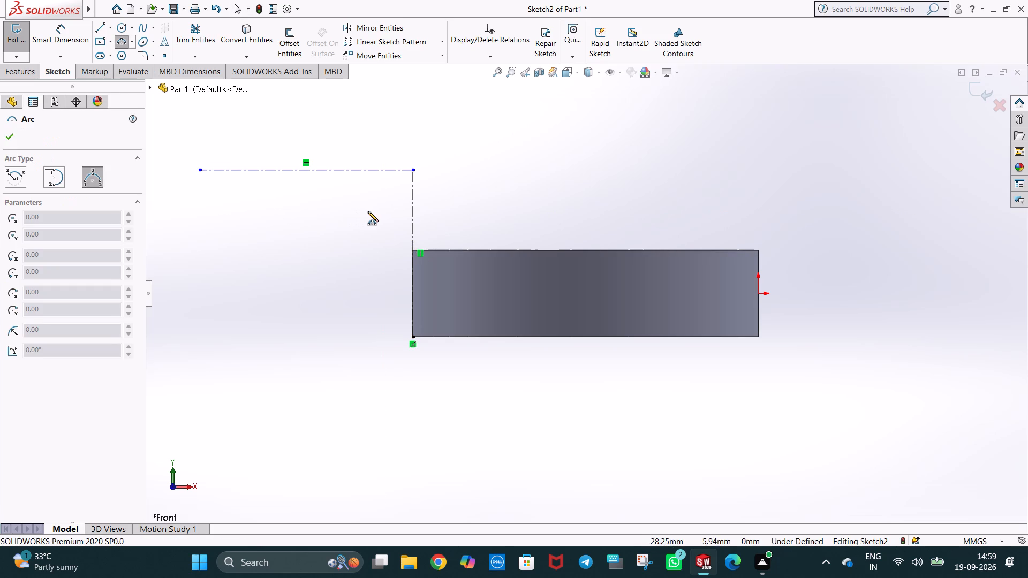
pyautogui.click(372, 212)
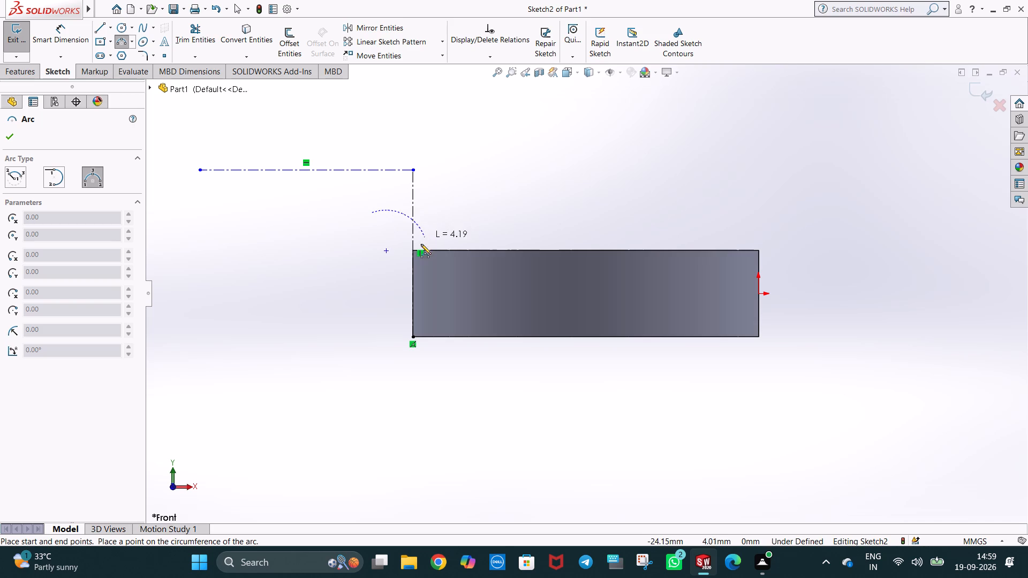
pyautogui.click(412, 249)
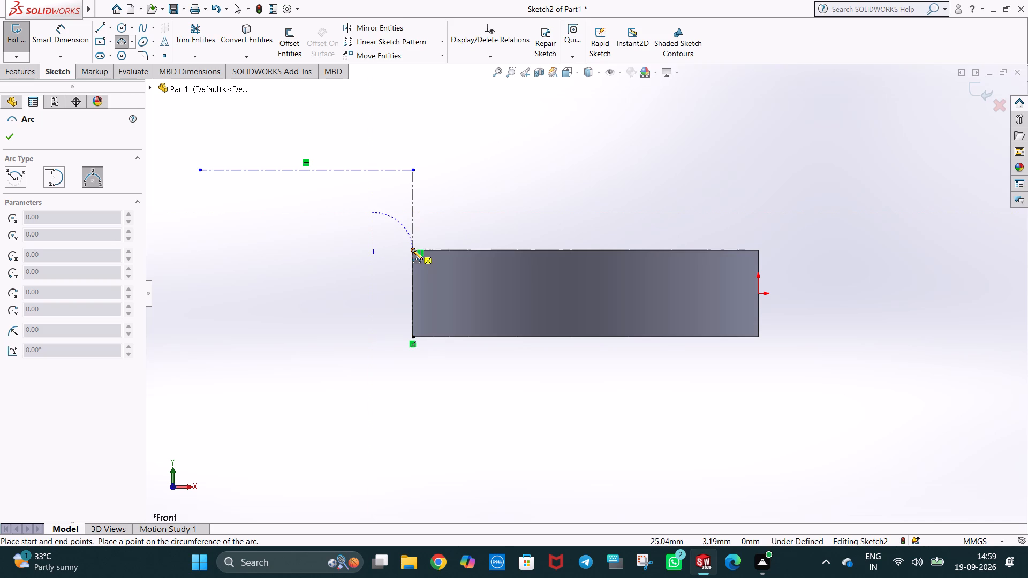
pyautogui.click(412, 249)
pyautogui.press('Escape')
pyautogui.click(451, 209)
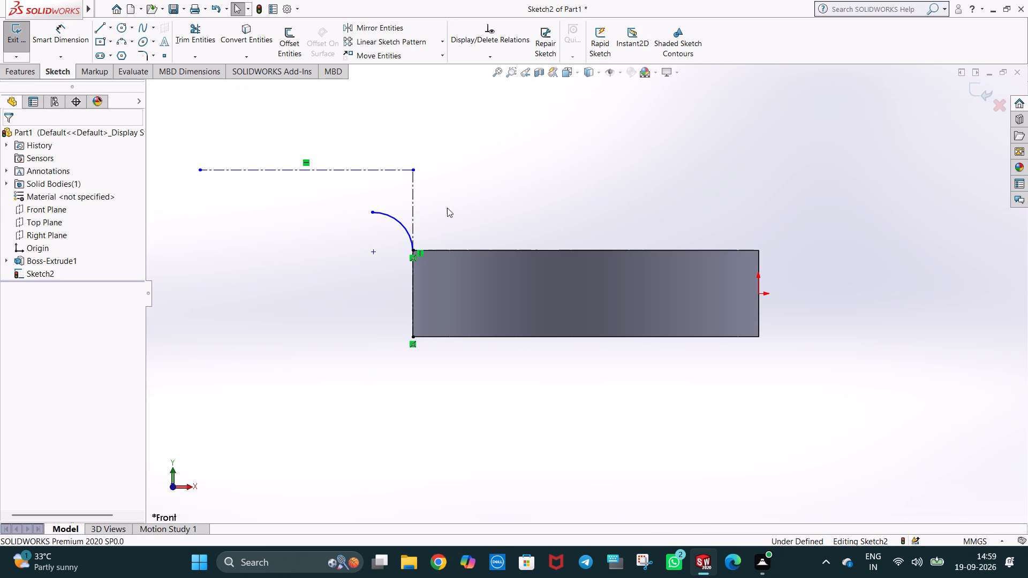
pyautogui.press('Escape')
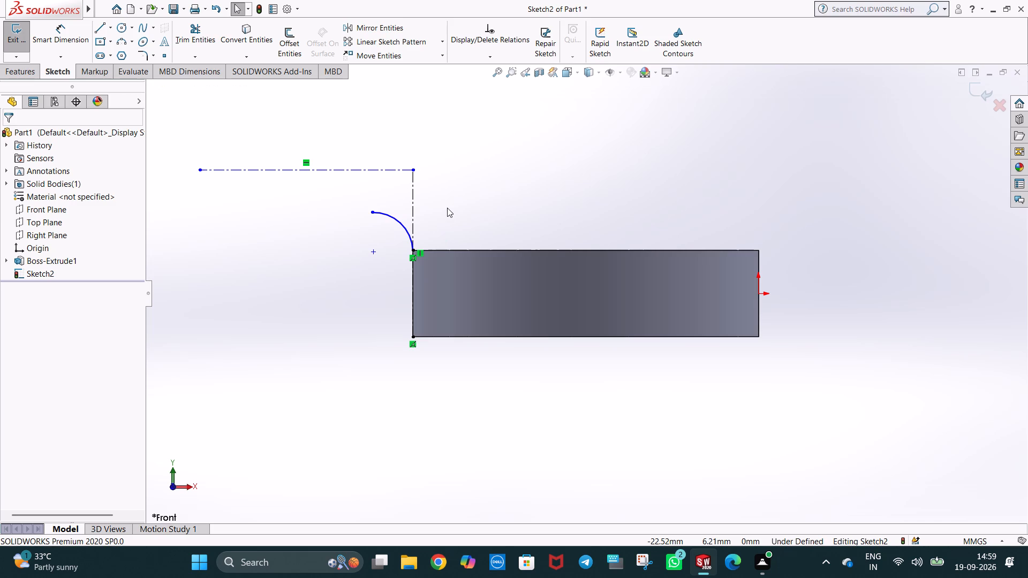
# Set the arc's radius to 5.75 mm.
pyautogui.click(460, 195)
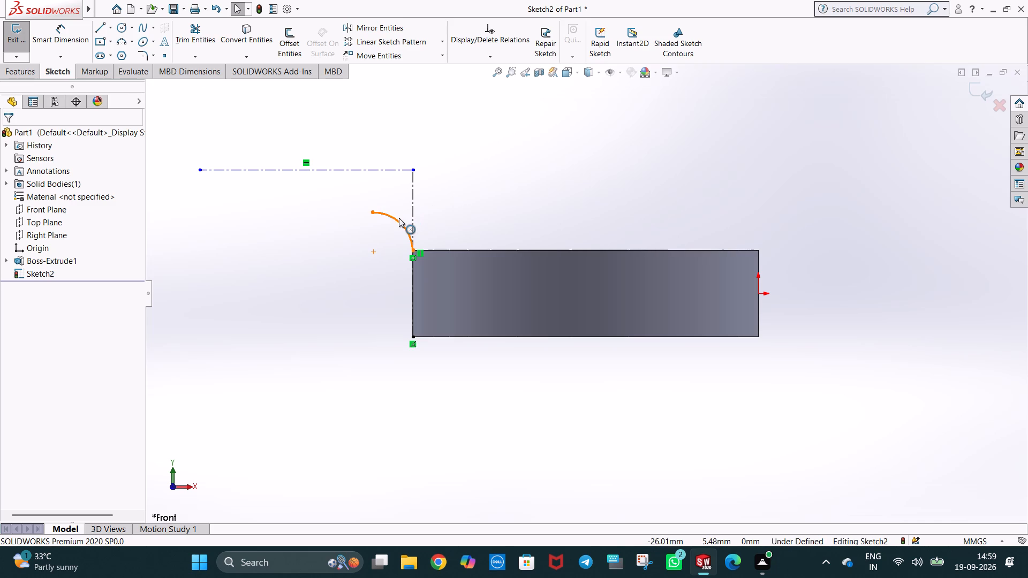
pyautogui.click(399, 218)
pyautogui.write('5.75')
pyautogui.press('Return')
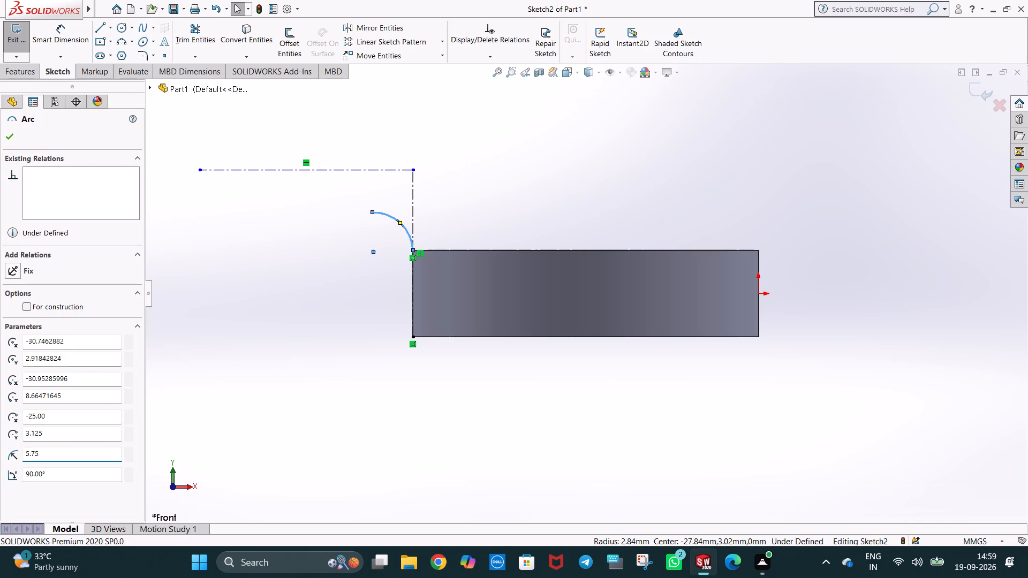
pyautogui.click(496, 155)
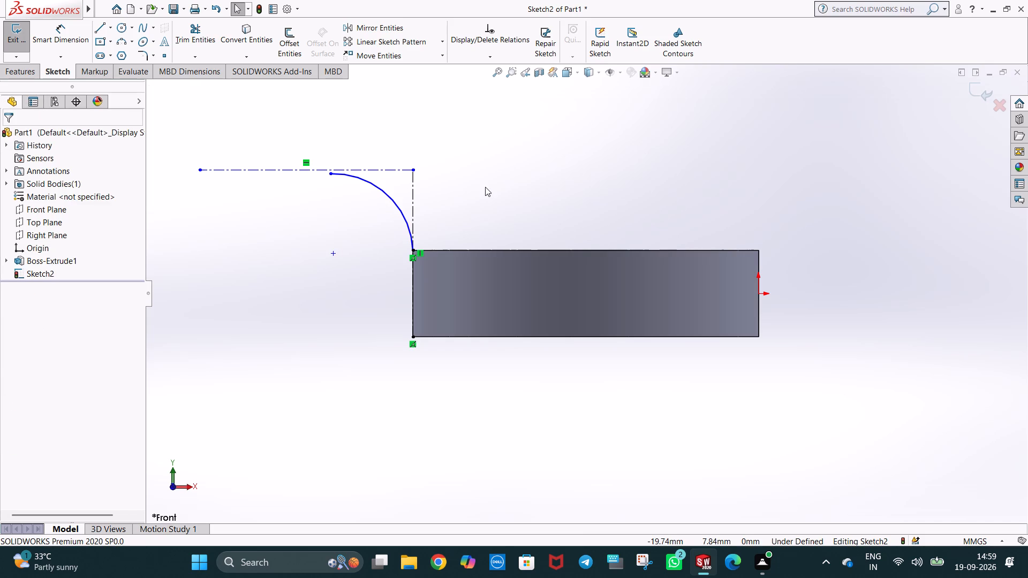
# Sketch a circle of 12.5 mm radius centred on the arc's centre point.
pyautogui.click(120, 31)
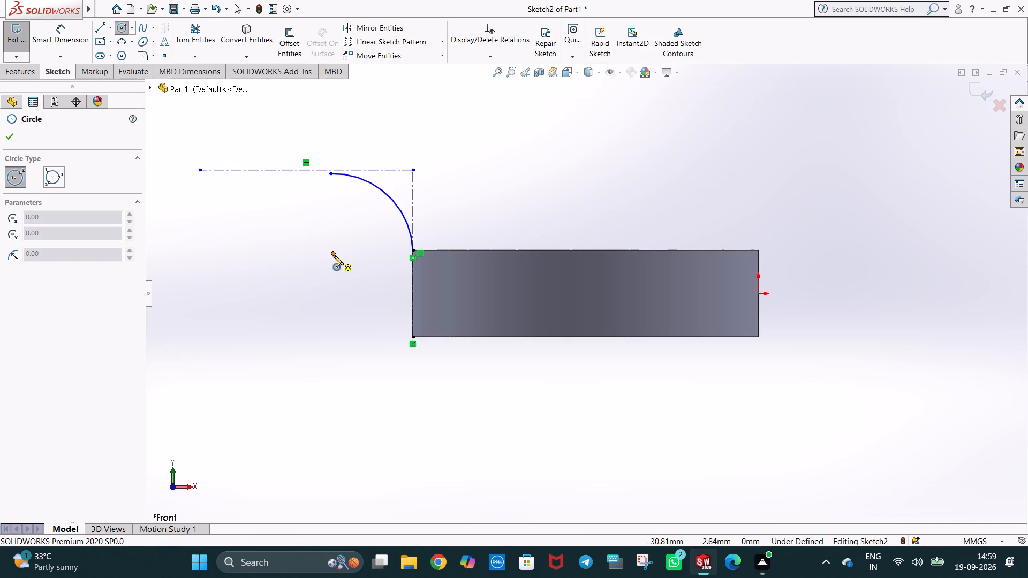
pyautogui.click(333, 255)
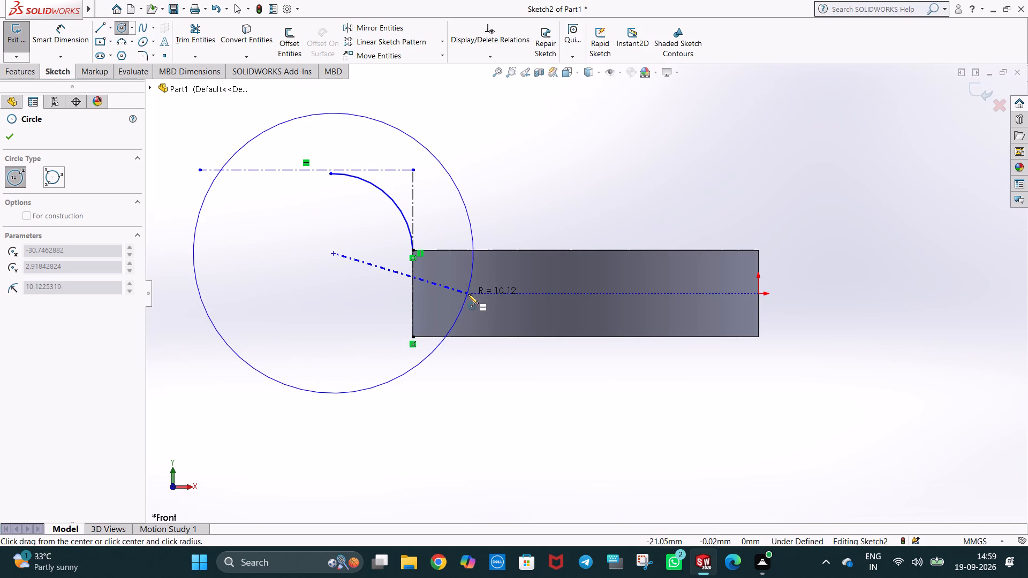
pyautogui.click(468, 294)
pyautogui.write('12.5')
pyautogui.press('Return')
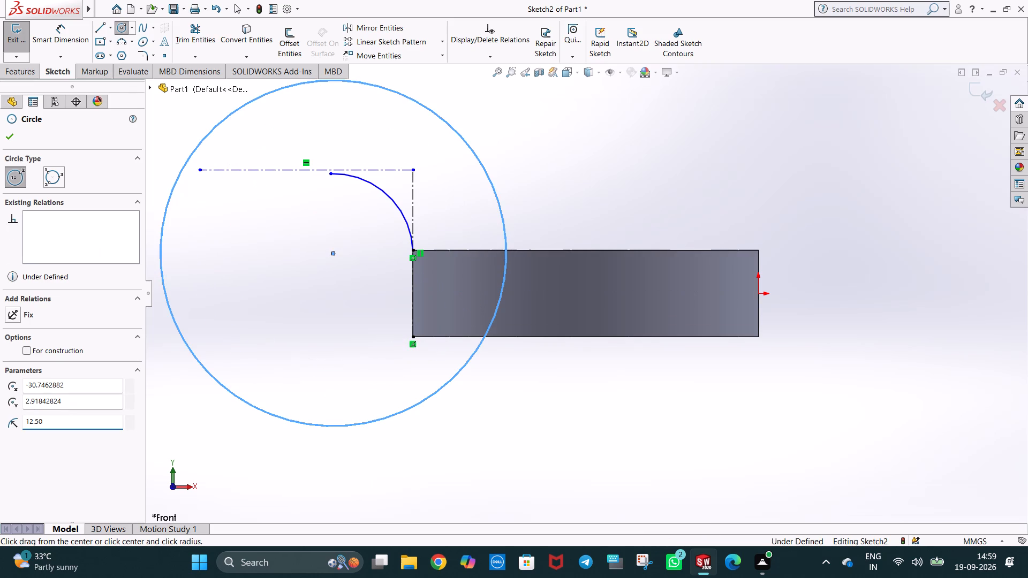
pyautogui.press('Escape')
pyautogui.scroll(1, 457, 208)
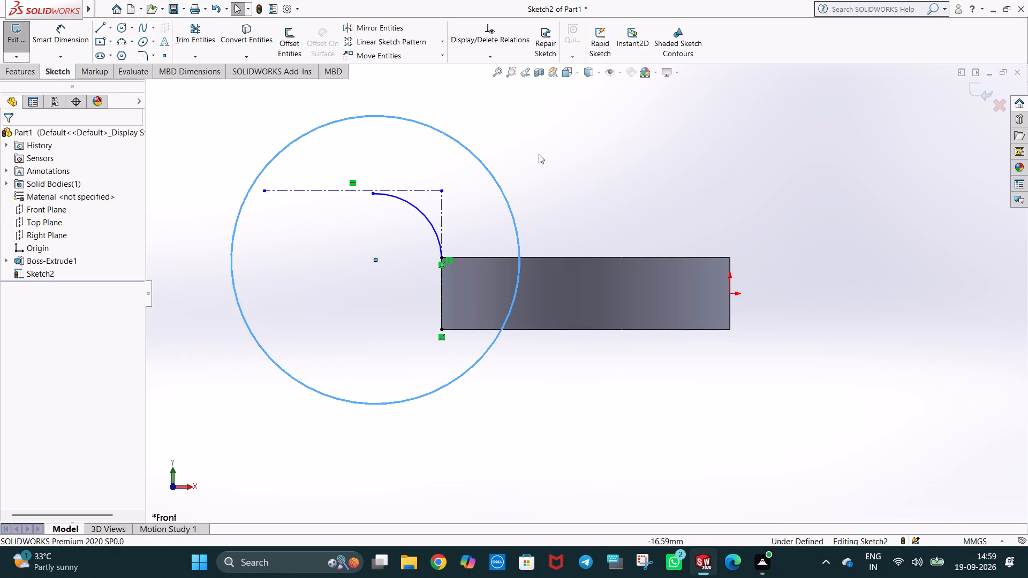
pyautogui.click(539, 154)
# Sketch a concentric inner circle of 5.75 mm radius on the arc's centre point.
pyautogui.click(417, 206)
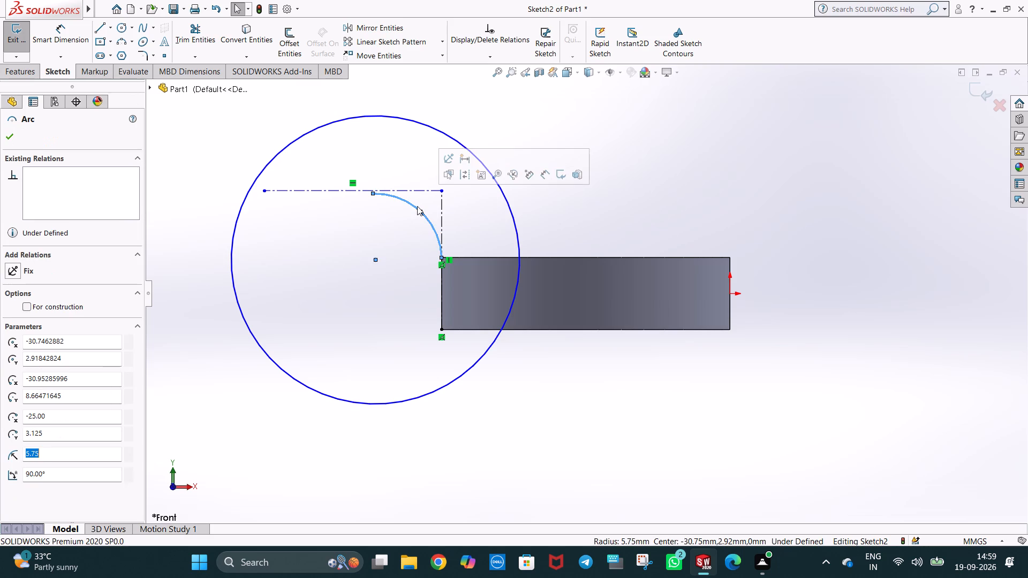
pyautogui.click(399, 221)
pyautogui.click(123, 28)
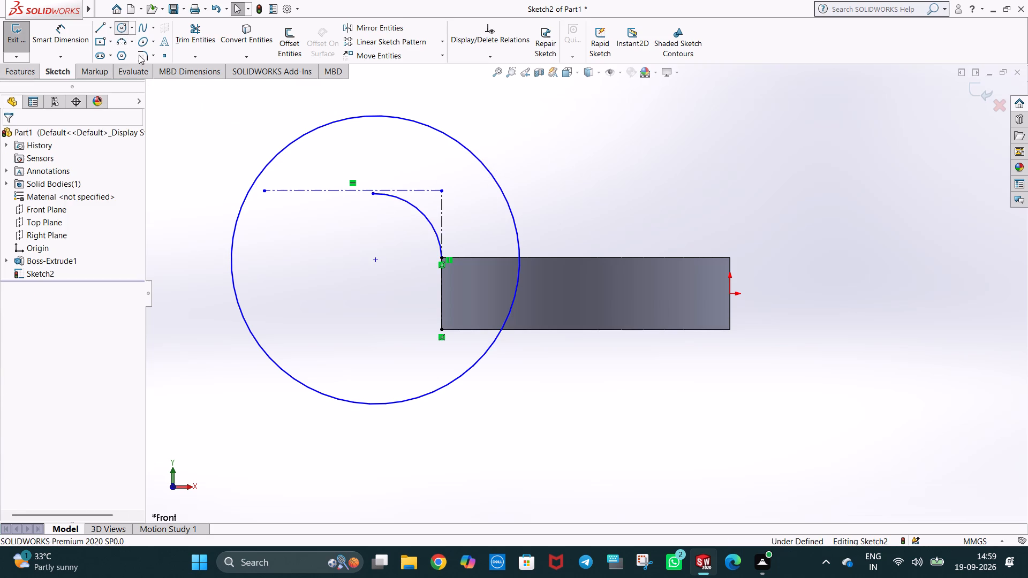
pyautogui.click(376, 260)
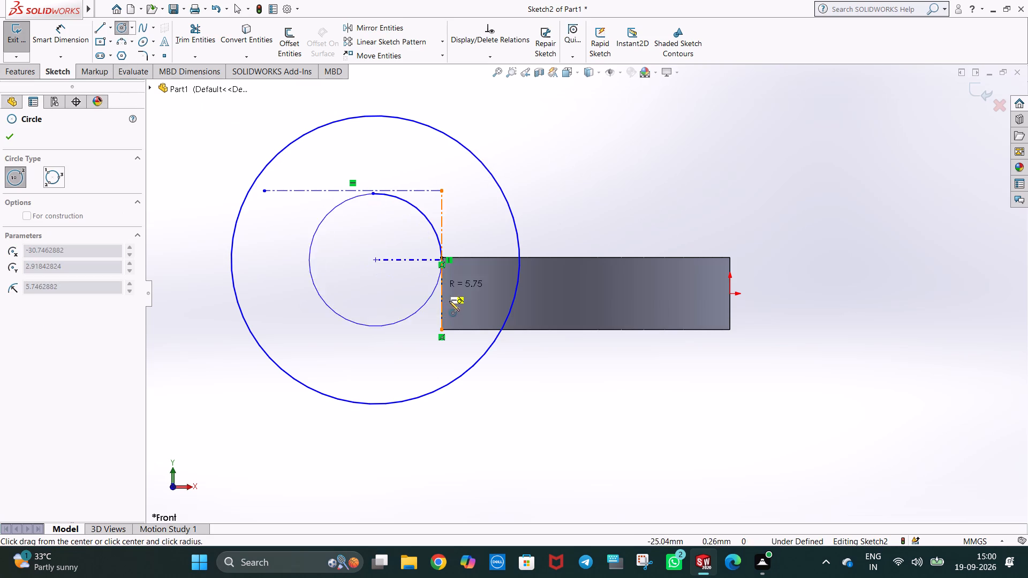
pyautogui.click(432, 295)
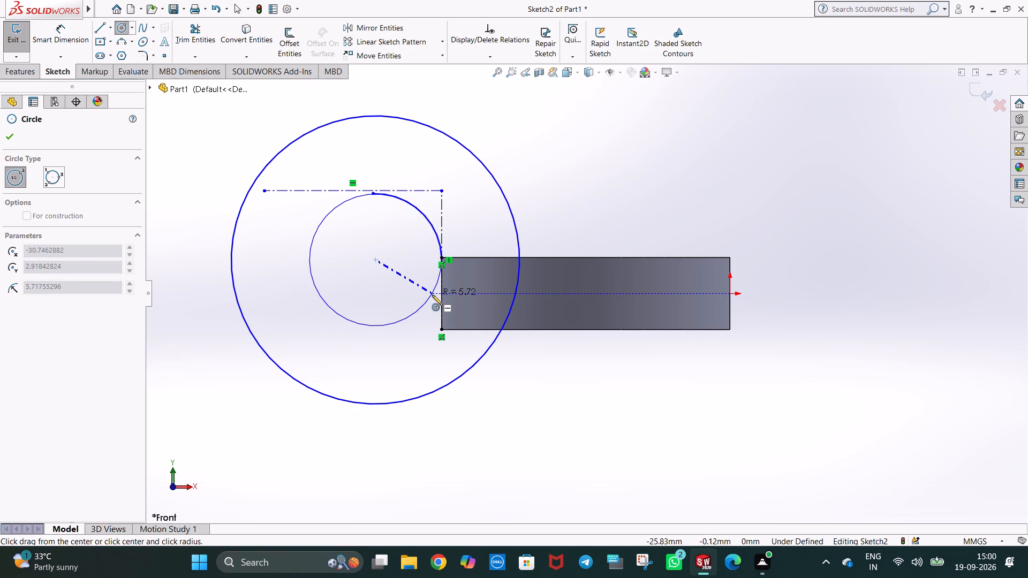
pyautogui.write('5.75')
pyautogui.press('Return')
pyautogui.press('Escape')
pyautogui.click(578, 195)
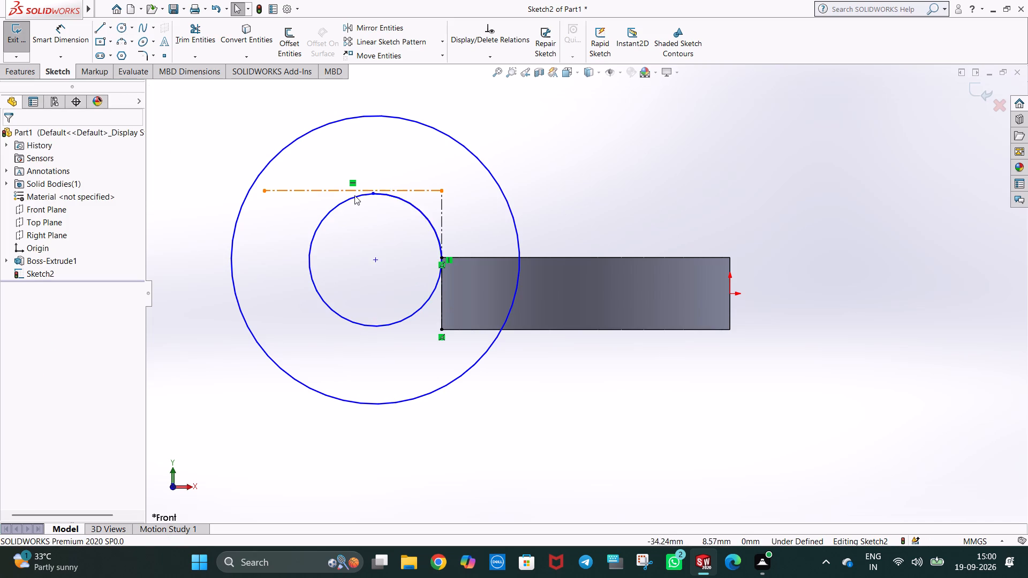
# Delete the 90° arc overlapping the inner circle.
pyautogui.click(394, 196)
pyautogui.press('Delete')
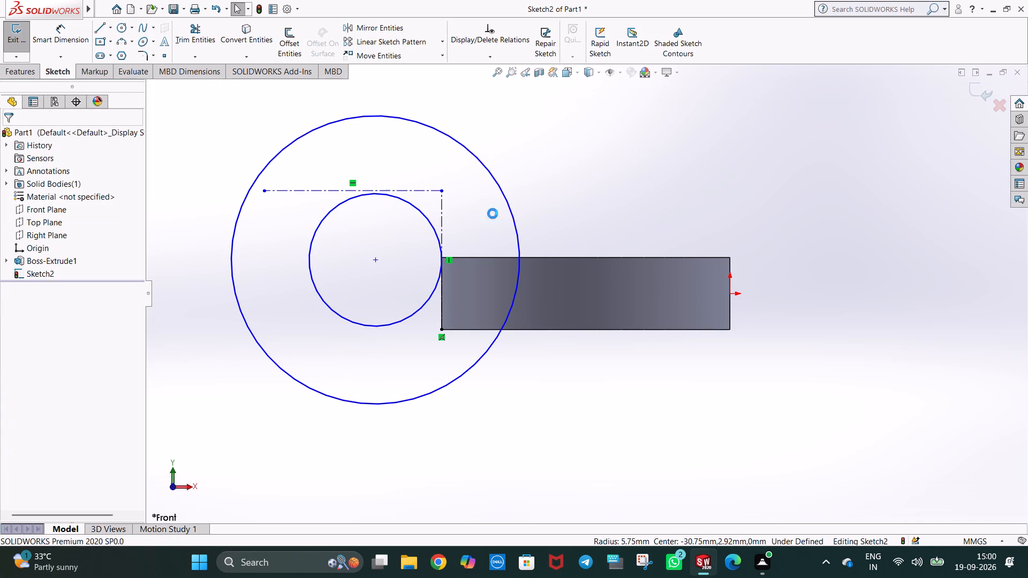
pyautogui.click(548, 191)
# Add a tangent relation between the inner circle and the horizontal construction line above it.
pyautogui.scroll(-1, 433, 231)
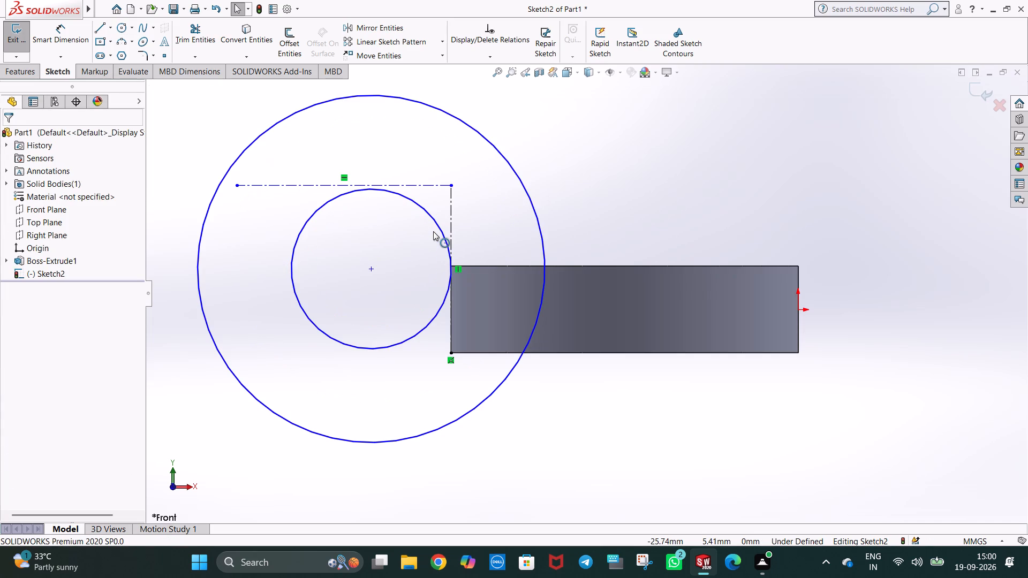
pyautogui.click(414, 158)
pyautogui.keyDown('ctrl'); pyautogui.click(398, 182); pyautogui.keyUp('ctrl')
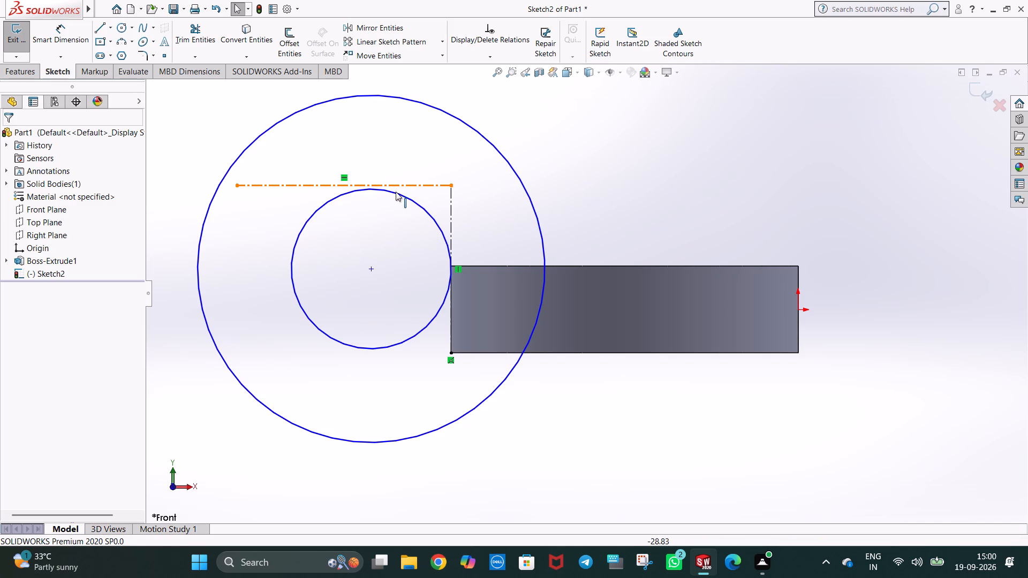
pyautogui.keyDown('ctrl'); pyautogui.click(396, 193); pyautogui.keyUp('ctrl')
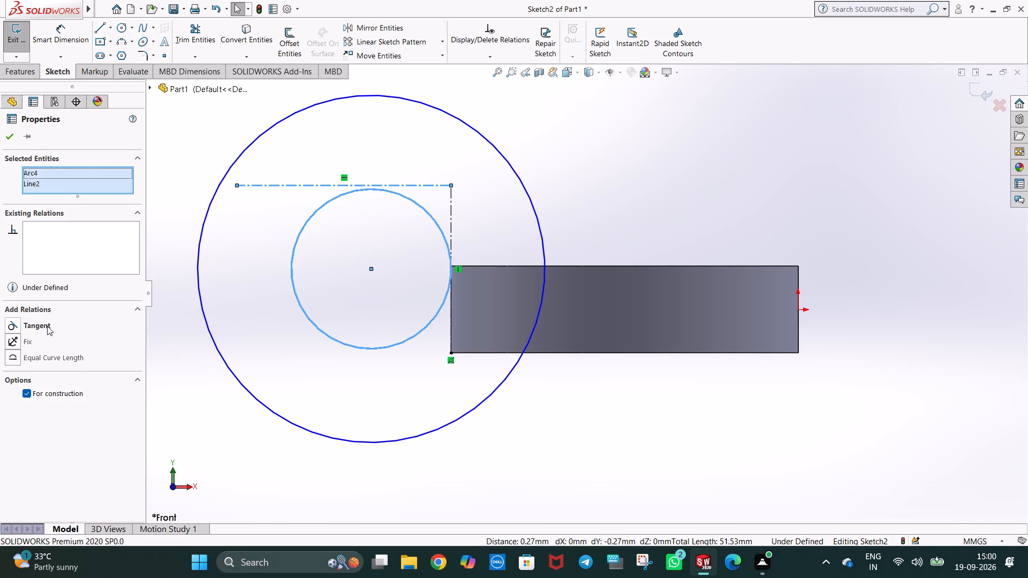
pyautogui.keyDown('ctrl'); pyautogui.click(47, 325); pyautogui.keyUp('ctrl')
pyautogui.click(577, 187)
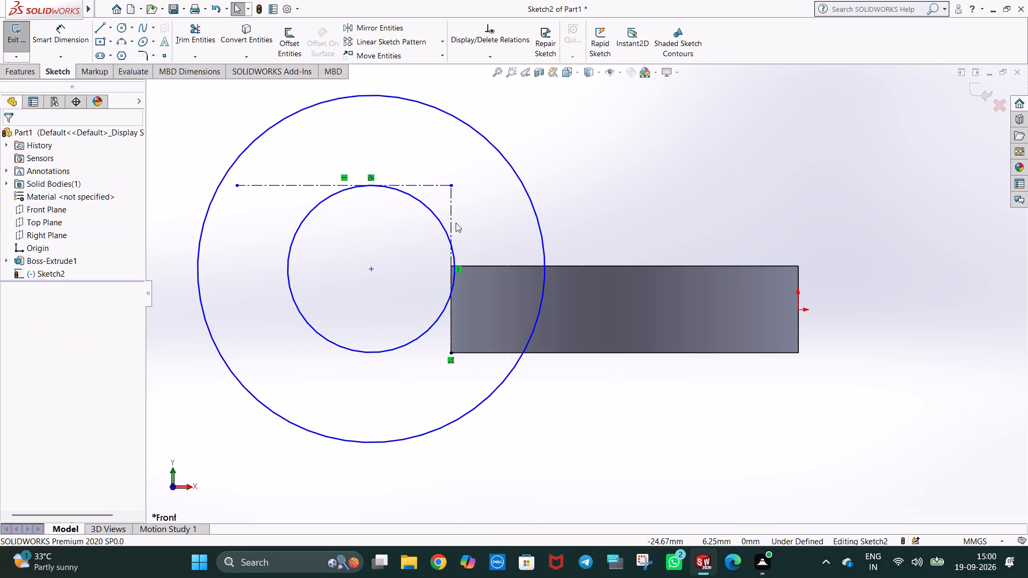
# Add a tangent relation between the inner circle and the vertical construction line at the base's end.
pyautogui.keyDown('ctrl'); pyautogui.click(450, 217); pyautogui.keyUp('ctrl')
pyautogui.keyDown('ctrl'); pyautogui.click(436, 216); pyautogui.keyUp('ctrl')
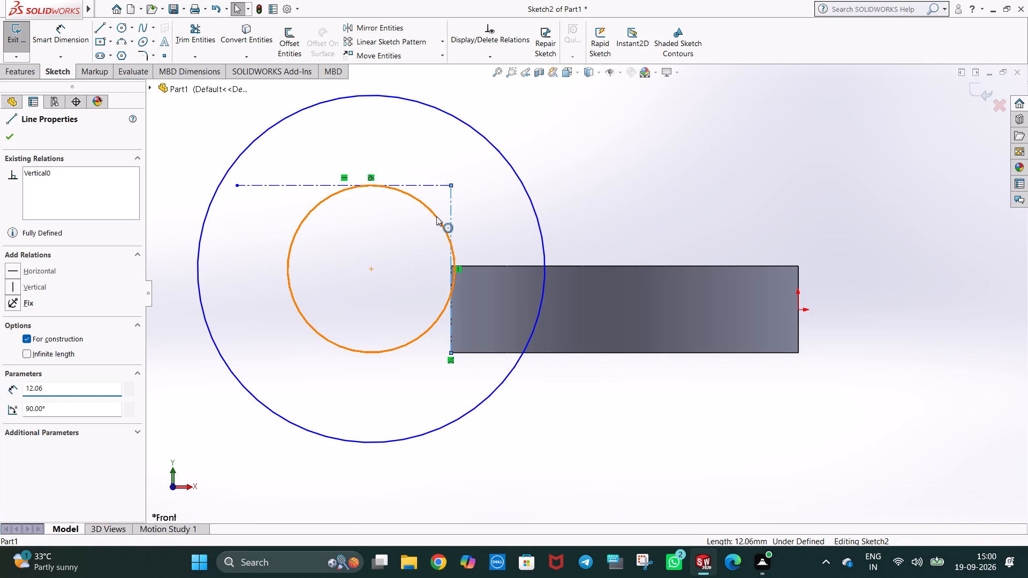
pyautogui.keyDown('ctrl'); pyautogui.click(38, 323); pyautogui.keyUp('ctrl')
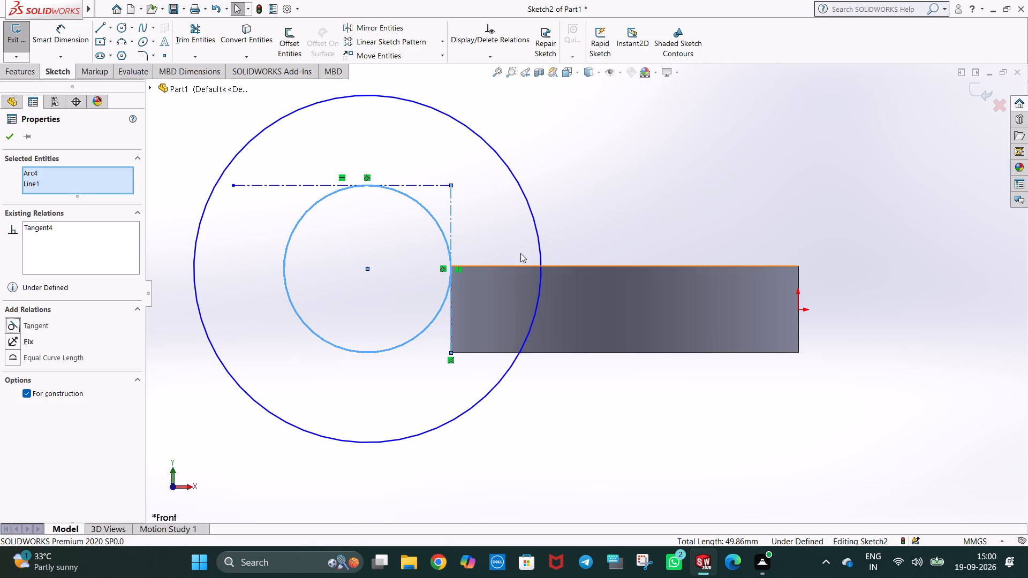
pyautogui.click(572, 198)
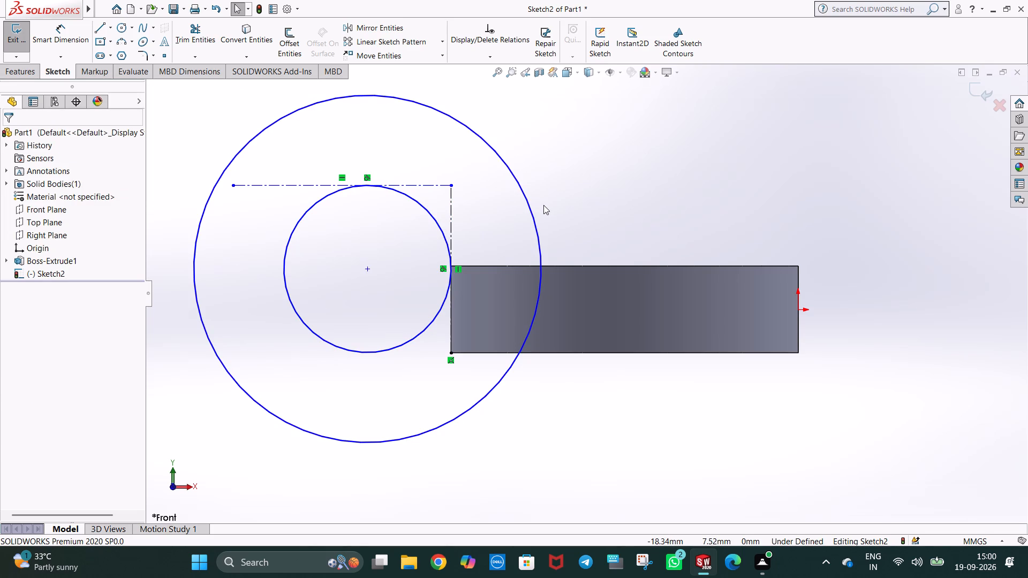
pyautogui.press('Escape')
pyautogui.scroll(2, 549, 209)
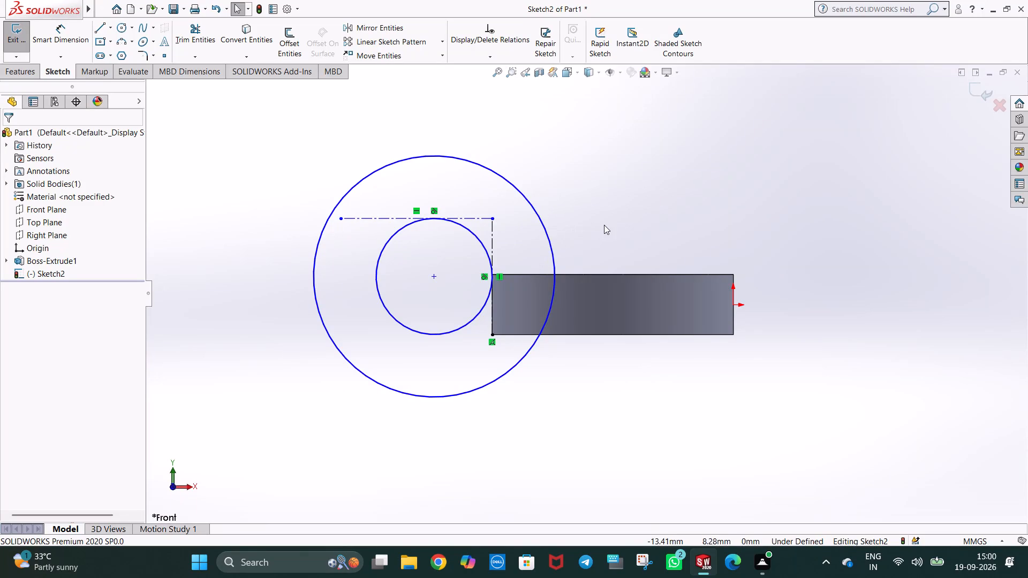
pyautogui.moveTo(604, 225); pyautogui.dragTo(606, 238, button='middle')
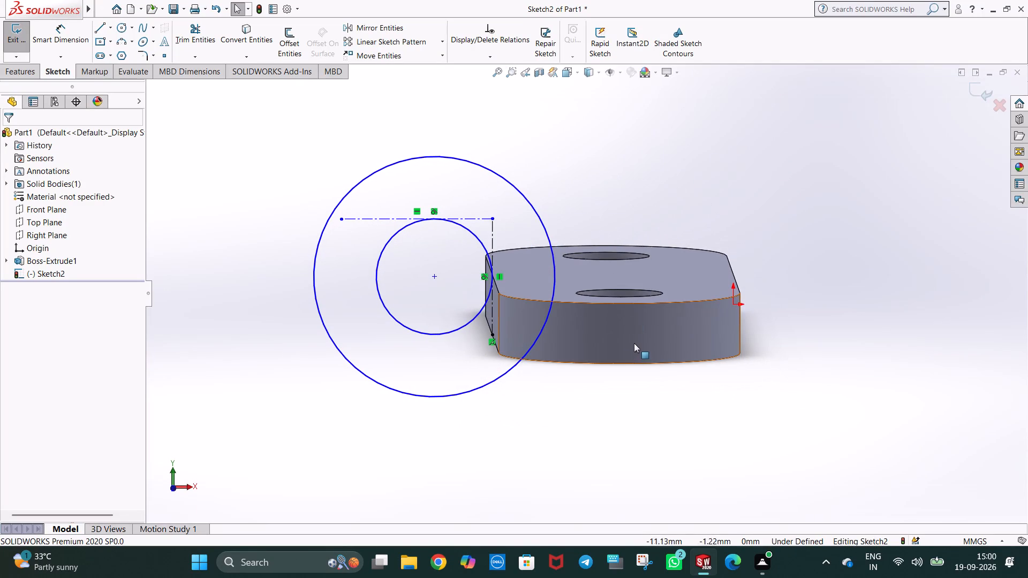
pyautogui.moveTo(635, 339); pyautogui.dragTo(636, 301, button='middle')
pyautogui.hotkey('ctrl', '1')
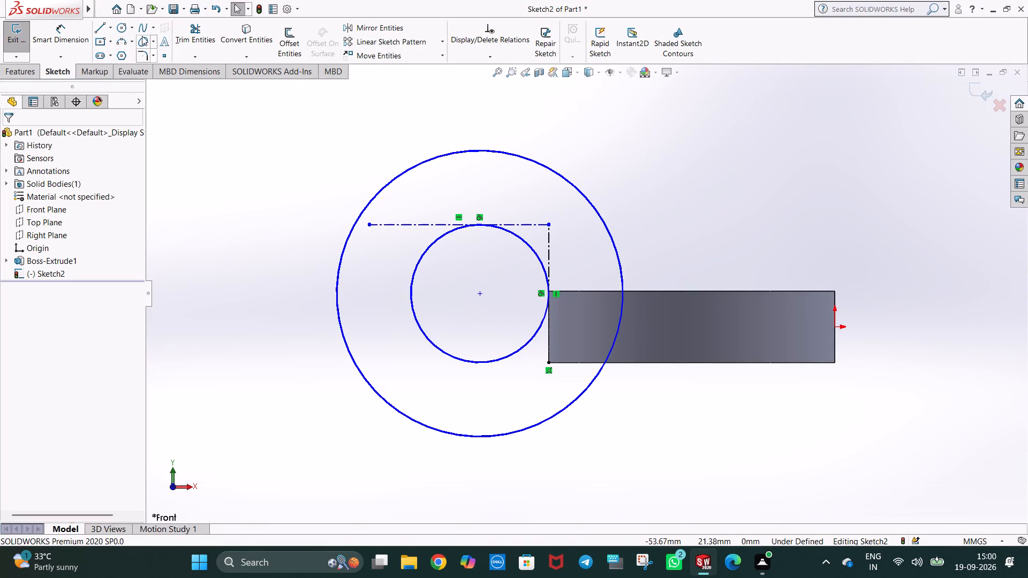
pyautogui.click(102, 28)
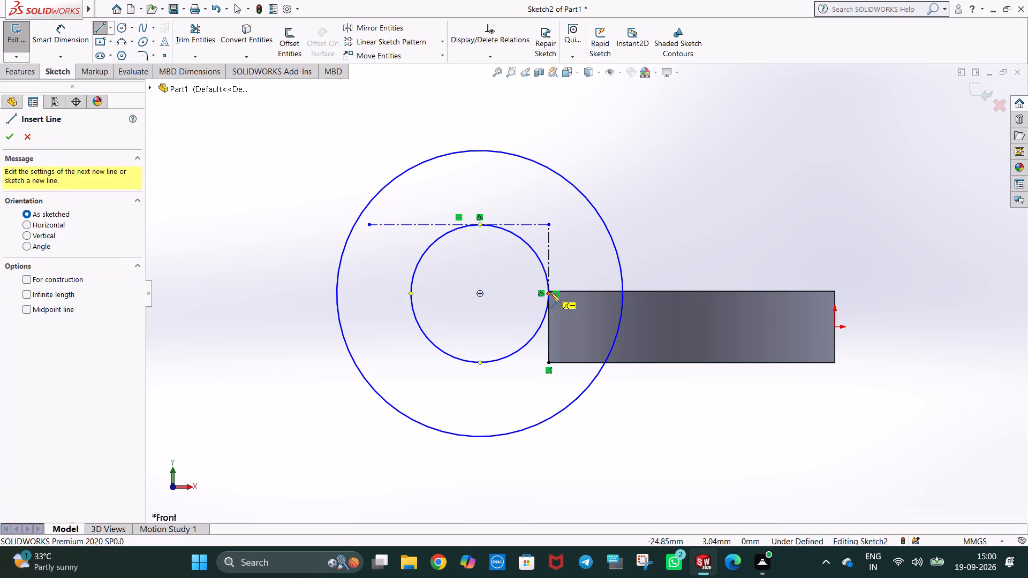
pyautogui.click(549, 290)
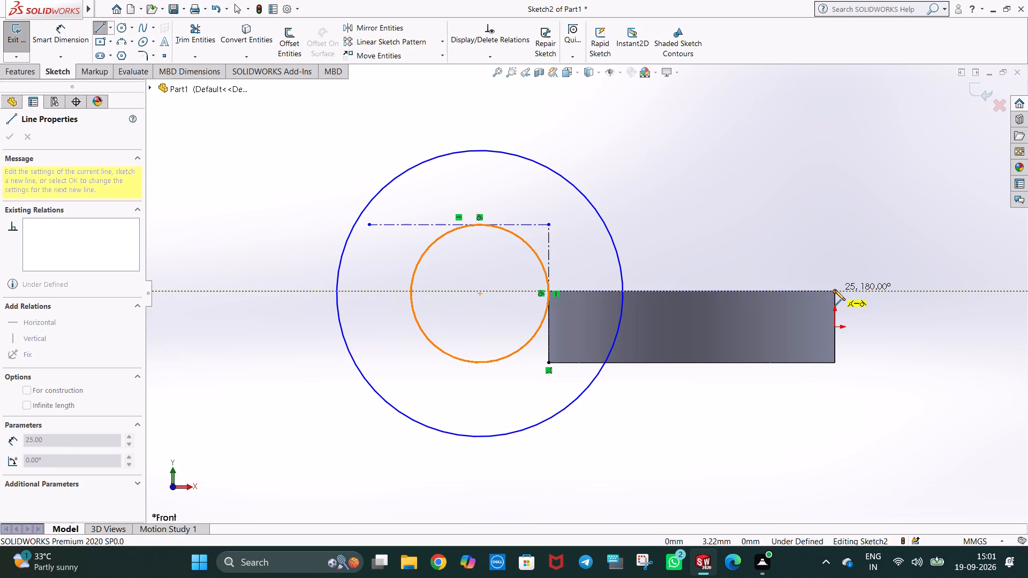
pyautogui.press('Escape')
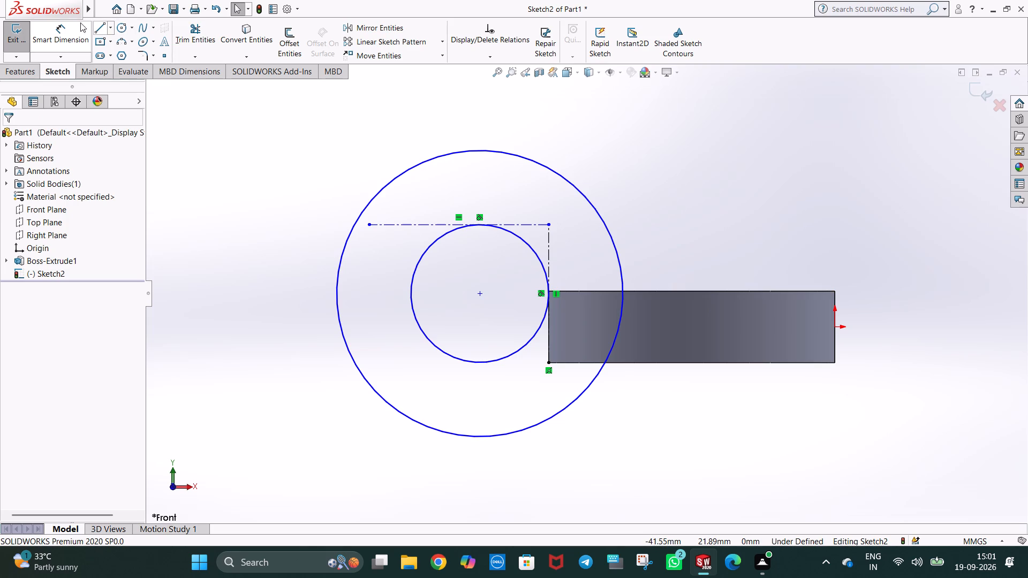
# Sketch a 30 mm horizontal centerline from the base's top-edge midpoint through the circles, with a vertical centerline rising from its far end past the outer circle.
pyautogui.click(112, 31)
pyautogui.click(129, 55)
pyautogui.click(692, 293)
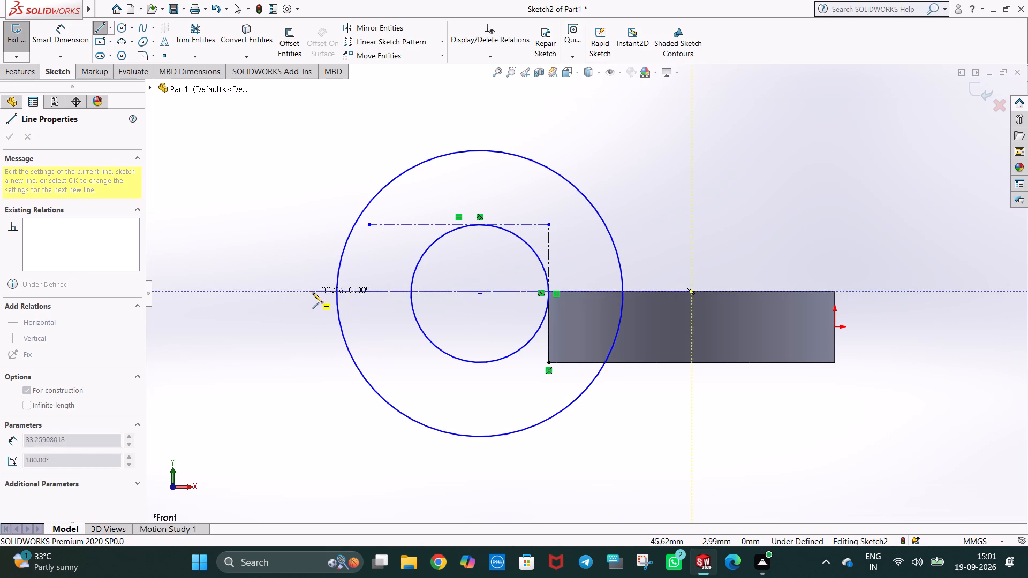
pyautogui.click(345, 292)
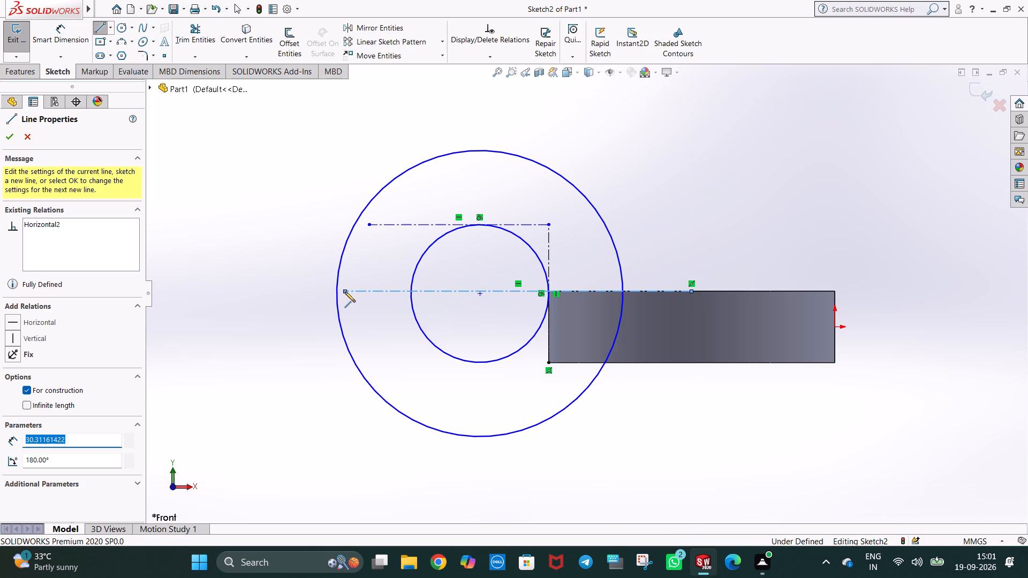
pyautogui.write('30')
pyautogui.press('Return')
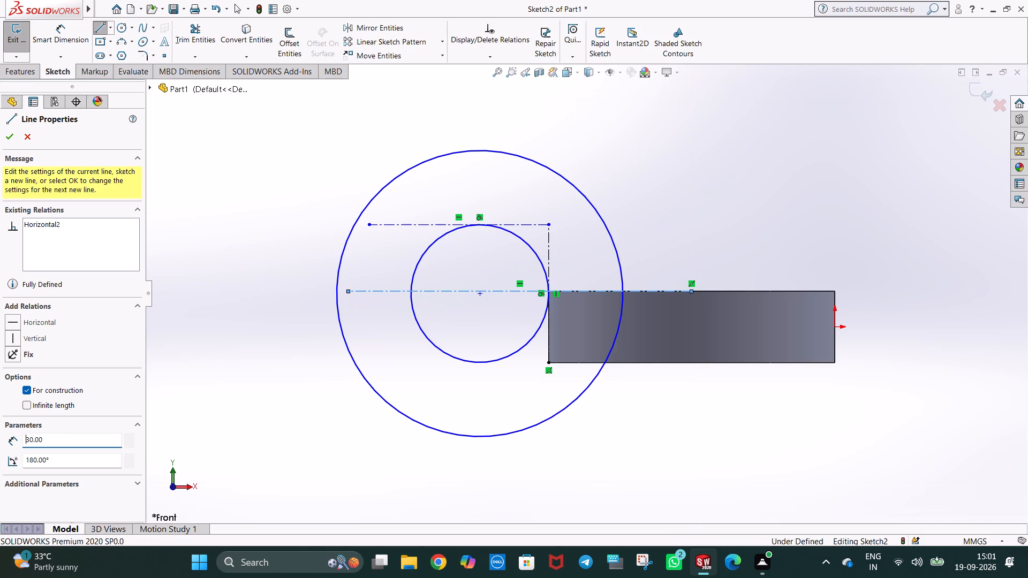
pyautogui.click(347, 100)
pyautogui.press('Escape')
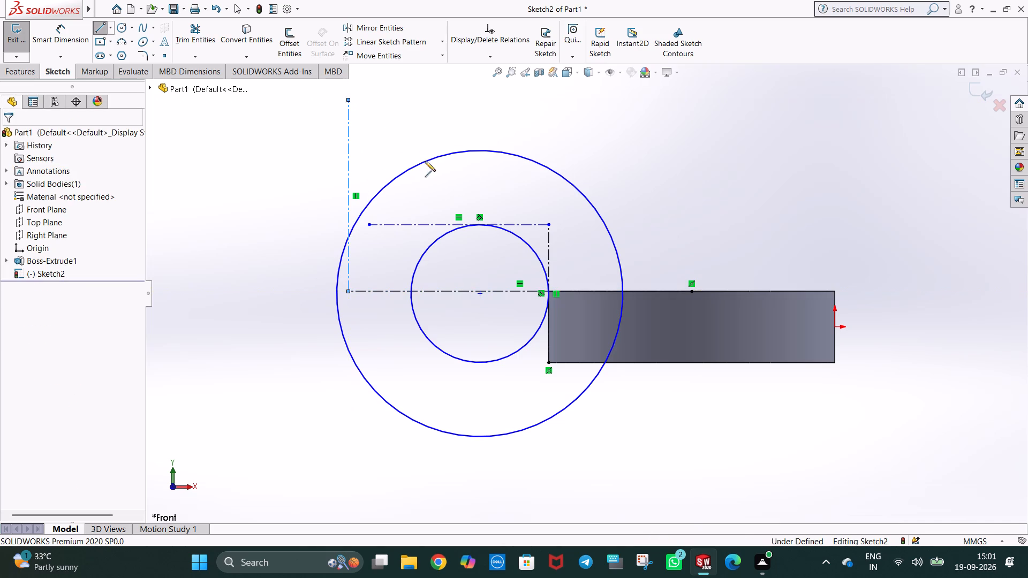
pyautogui.click(440, 132)
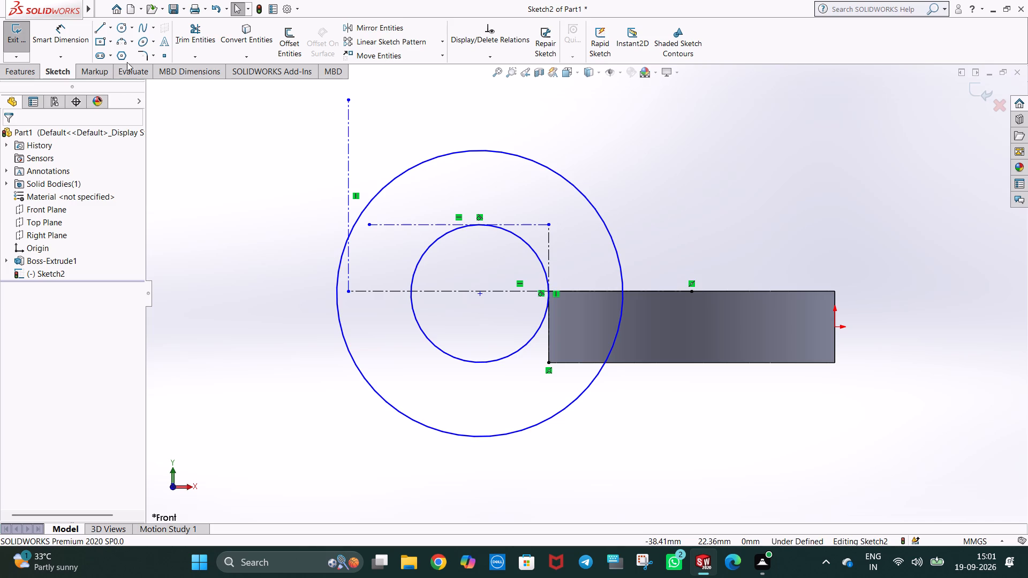
# Sketch a horizontal line about 11.5 mm long from the outer circle's top point to the vertical centerline, continuing down to the 30 mm centerline's end.
pyautogui.click(102, 25)
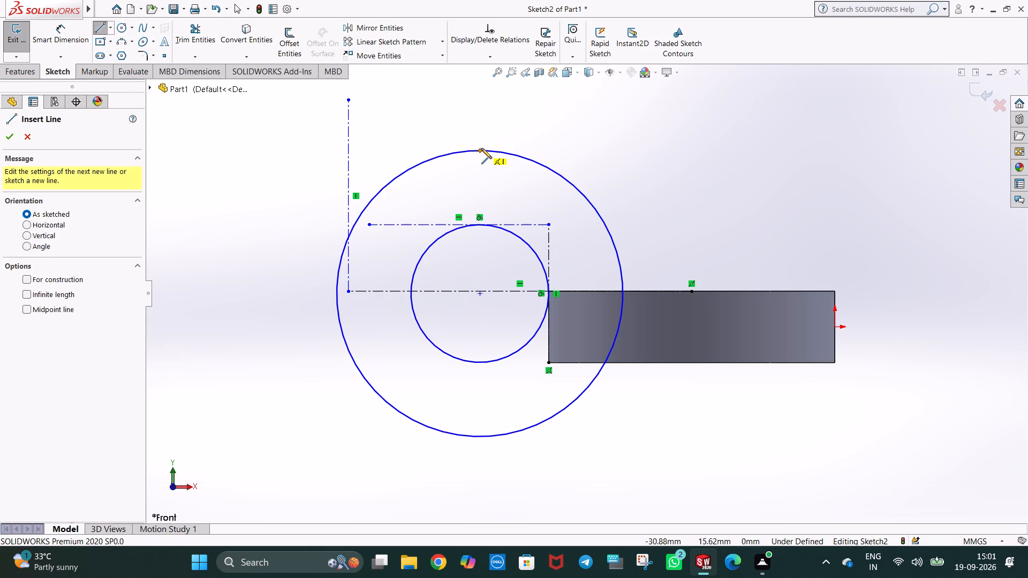
pyautogui.click(479, 150)
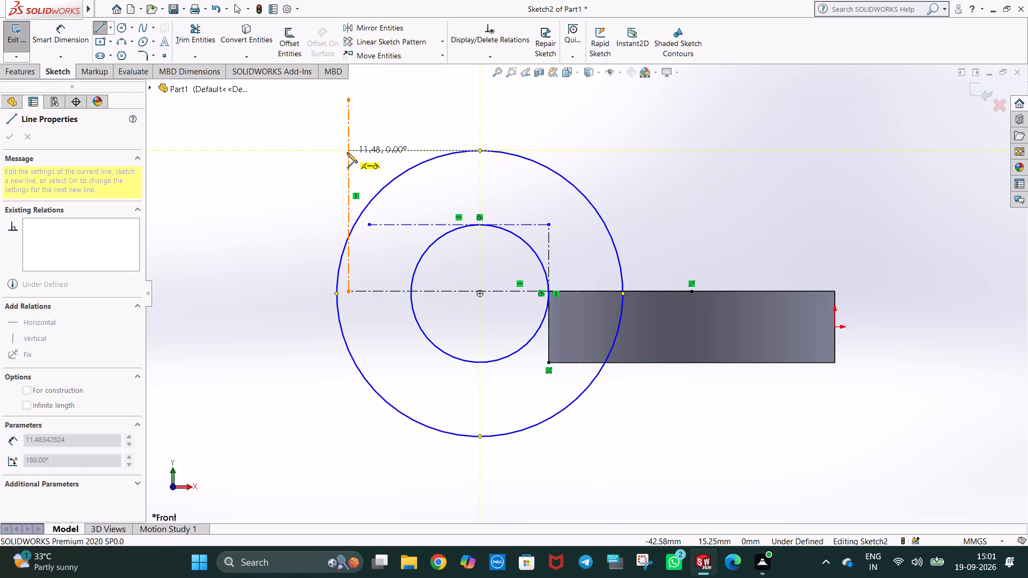
pyautogui.click(349, 149)
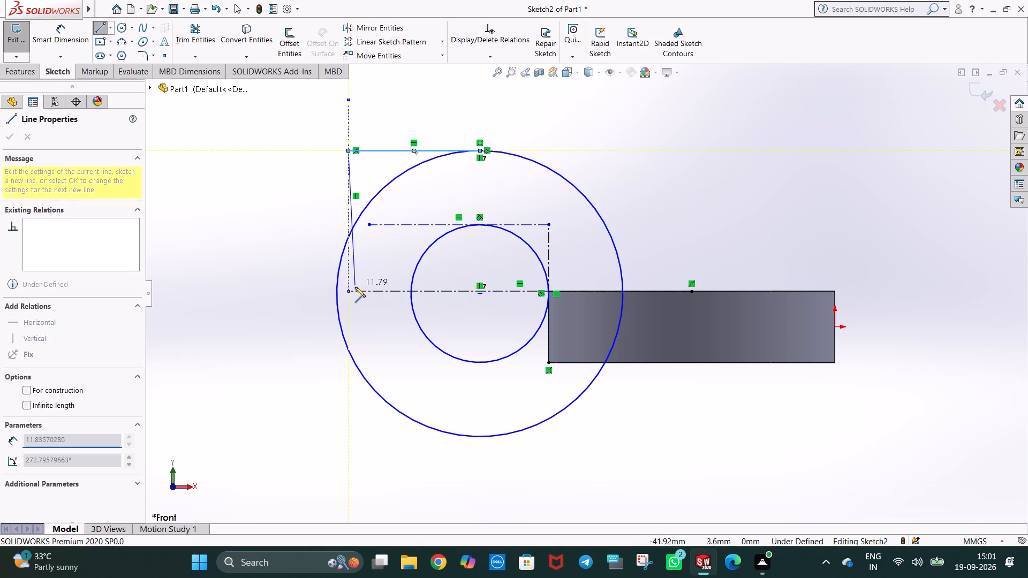
pyautogui.click(349, 290)
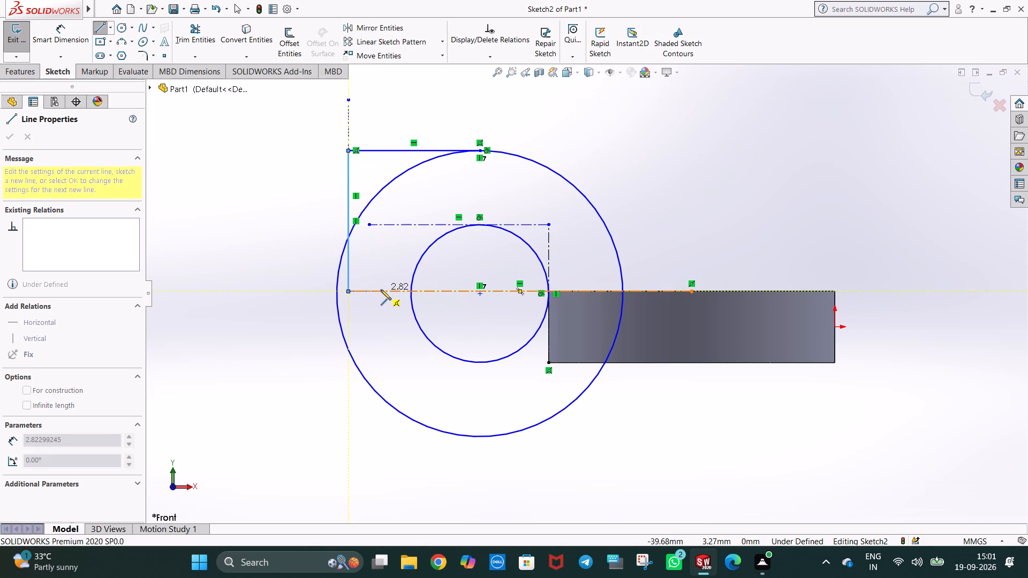
pyautogui.press('Escape')
pyautogui.press('Escape')
pyautogui.click(318, 156)
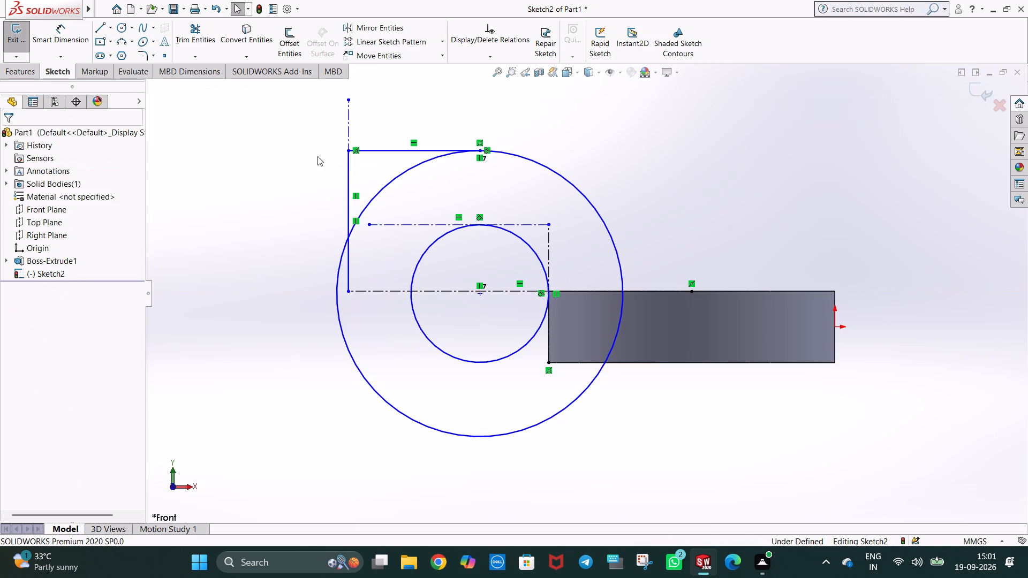
# Sketch a horizontal line about 11.5 mm long from the inner circle's top point to the vertical end line.
pyautogui.click(97, 29)
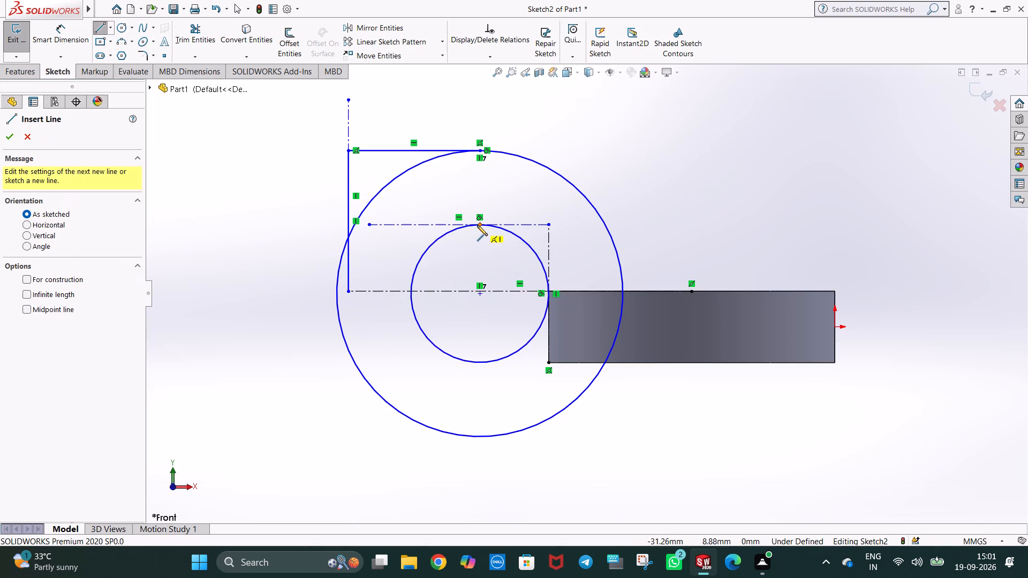
pyautogui.click(481, 224)
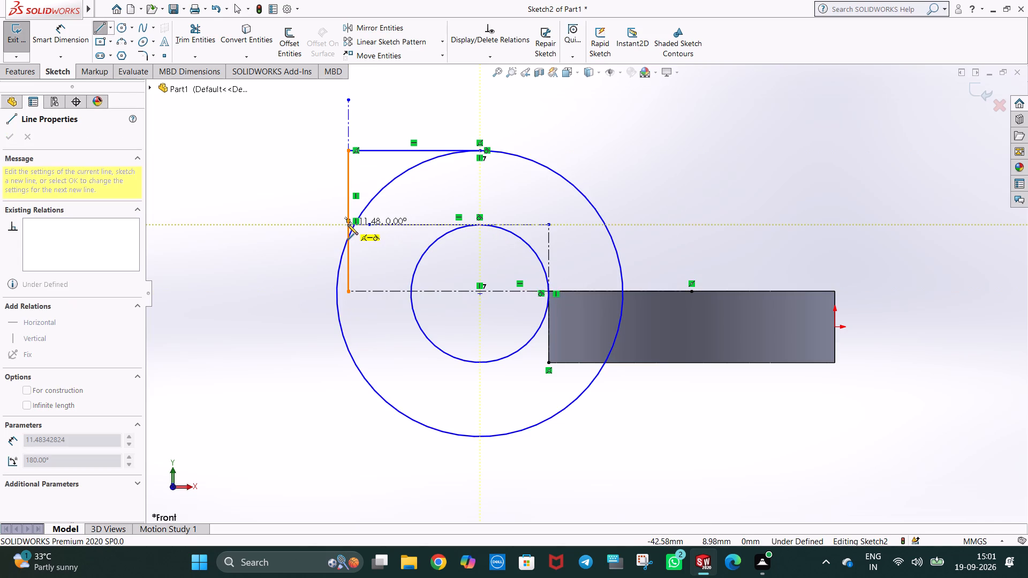
pyautogui.click(347, 224)
pyautogui.press('Escape')
pyautogui.press('Escape')
pyautogui.click(640, 188)
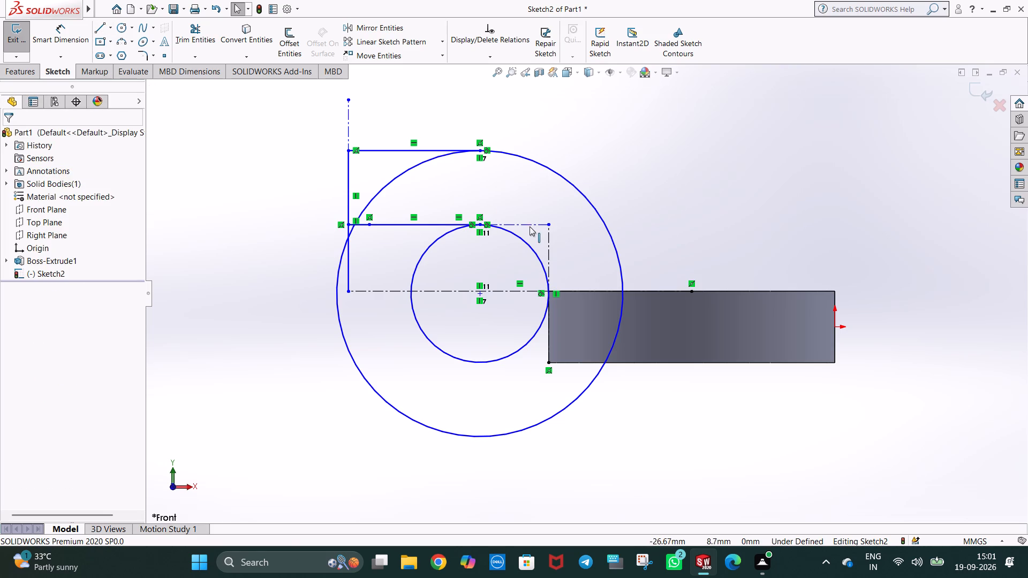
# Delete the two original construction lines, horizontal and vertical, that are tangent to the inner circle.
pyautogui.click(530, 226)
pyautogui.press('Delete')
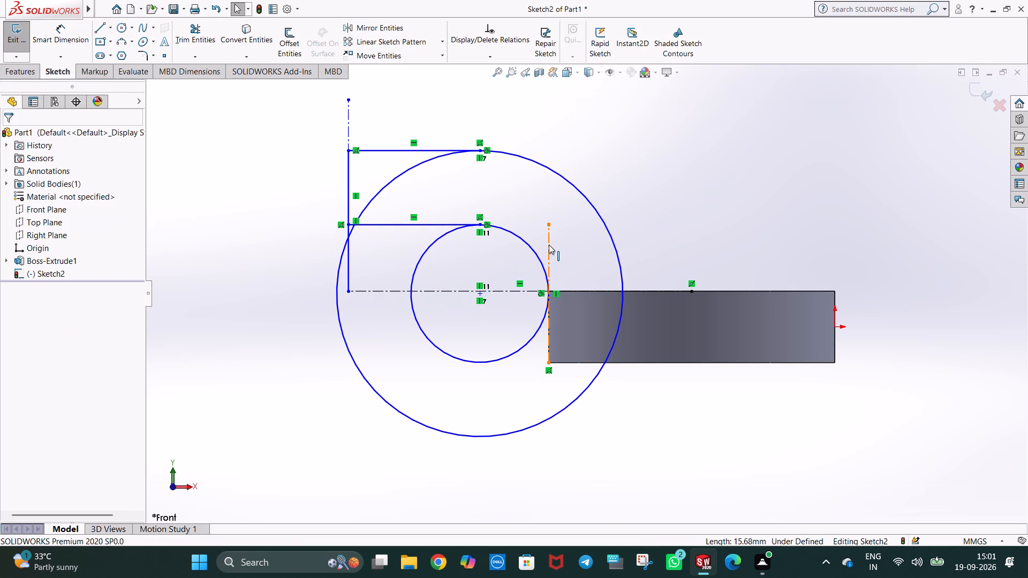
pyautogui.click(549, 245)
pyautogui.press('Delete')
pyautogui.click(641, 223)
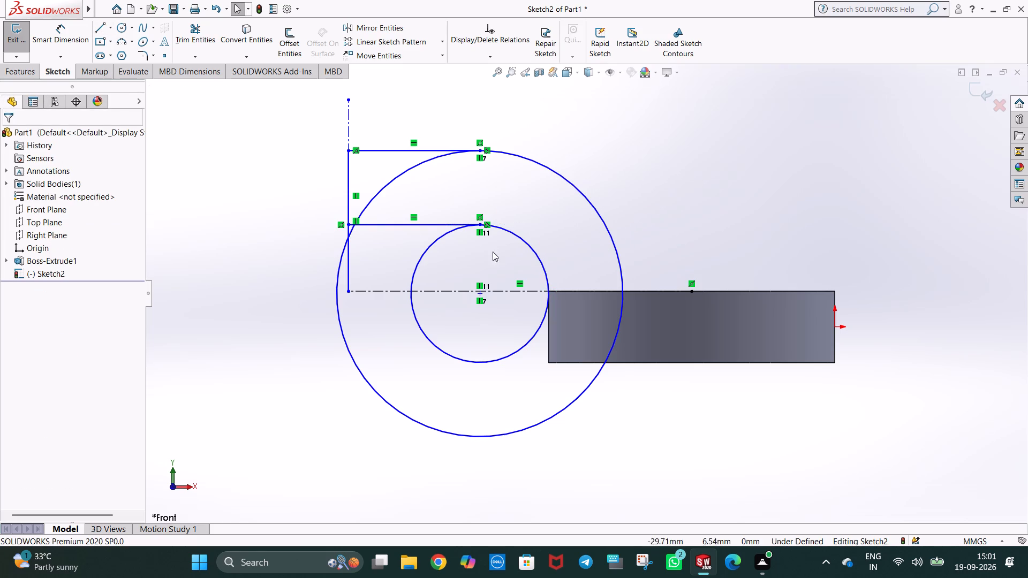
# Power trim the excess circle arcs and vertical line overhangs, leaving a bent profile with two quarter arcs down to the base's top edge.
pyautogui.click(200, 22)
pyautogui.moveTo(313, 122); pyautogui.dragTo(356, 118)
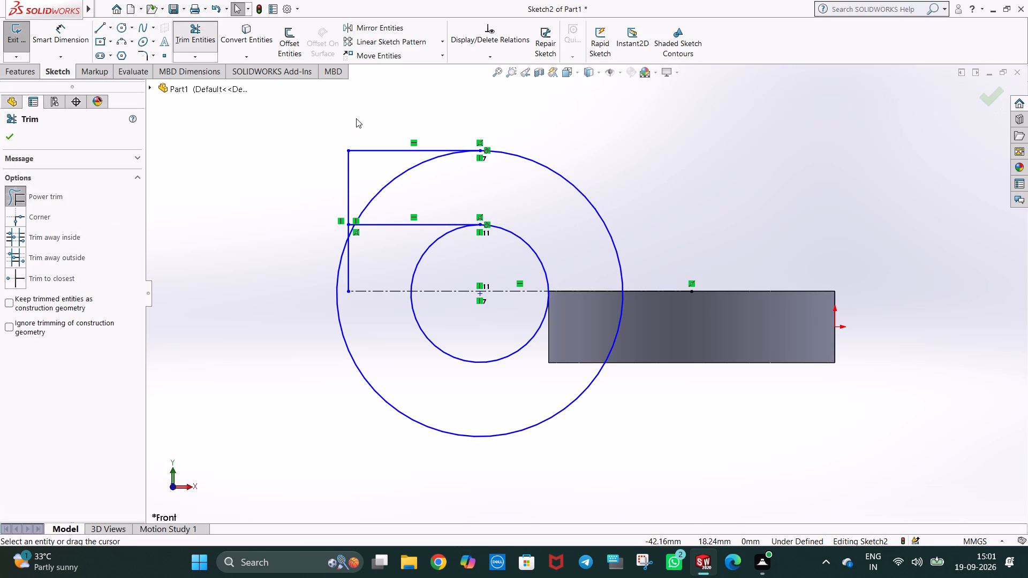
pyautogui.moveTo(356, 118); pyautogui.dragTo(362, 120)
pyautogui.moveTo(399, 165); pyautogui.dragTo(429, 189)
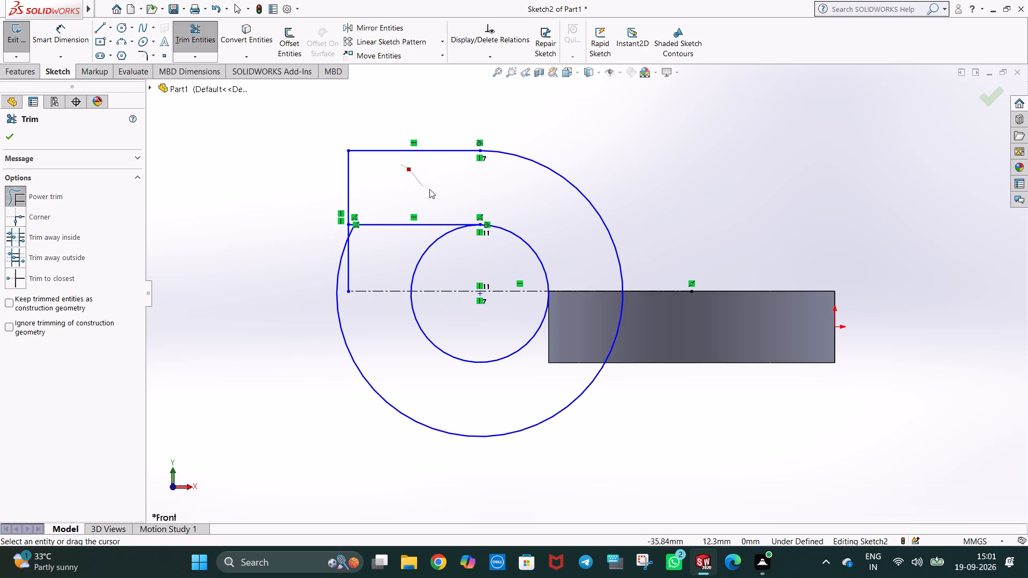
pyautogui.moveTo(429, 189); pyautogui.dragTo(426, 187)
pyautogui.moveTo(387, 247); pyautogui.dragTo(324, 256)
pyautogui.scroll(-5, 352, 232)
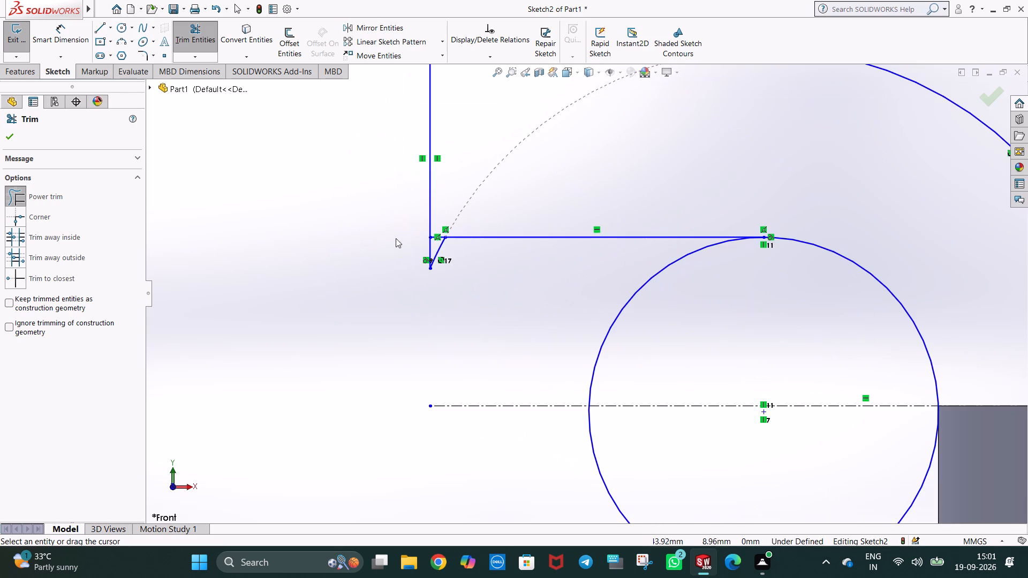
pyautogui.moveTo(400, 249); pyautogui.dragTo(458, 254)
pyautogui.moveTo(707, 309); pyautogui.dragTo(603, 319)
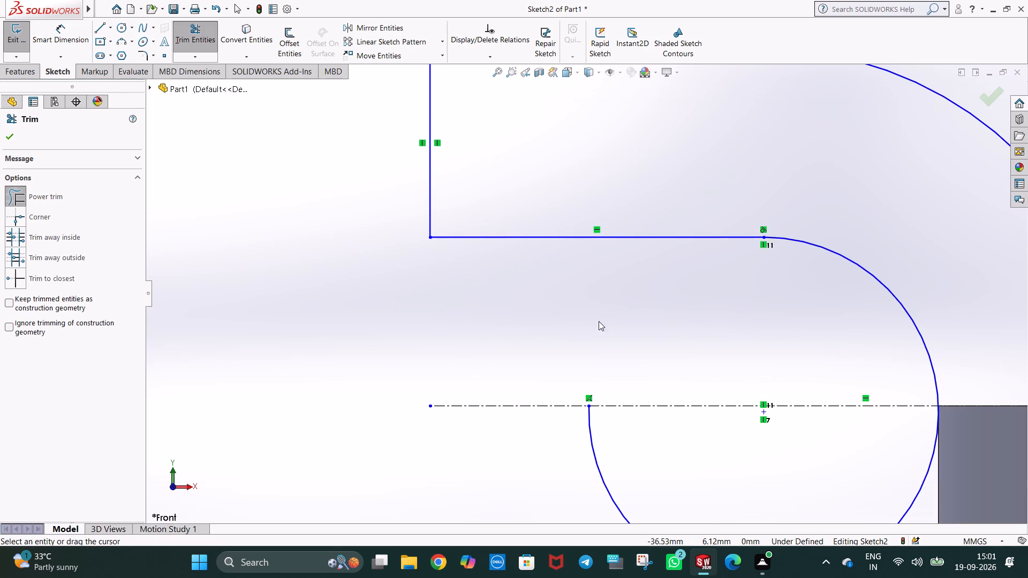
pyautogui.scroll(5, 614, 305)
pyautogui.moveTo(633, 363); pyautogui.dragTo(601, 417)
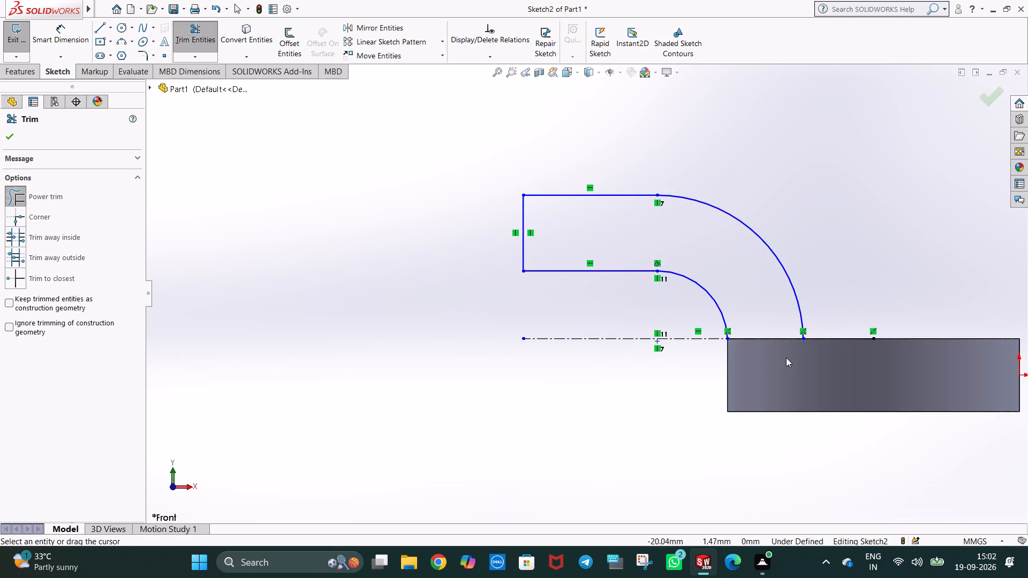
# Close the arm profile with a horizontal line about 6.5 mm long between the lower ends of the inner and outer arcs.
pyautogui.scroll(-2, 786, 358)
pyautogui.press('Escape')
pyautogui.click(841, 250)
pyautogui.moveTo(841, 250); pyautogui.dragTo(841, 255, button='middle')
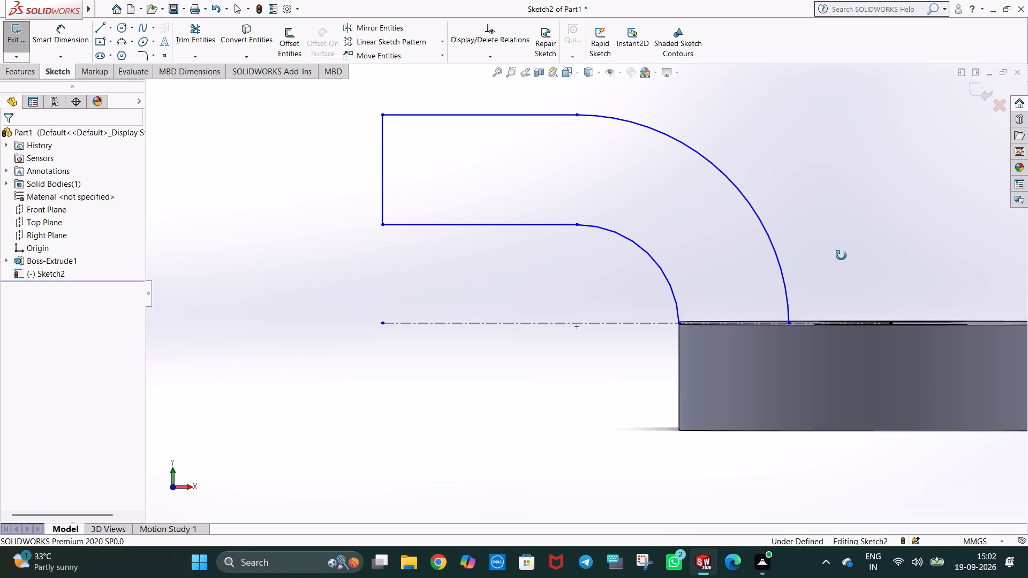
pyautogui.moveTo(841, 255); pyautogui.dragTo(830, 271, button='middle')
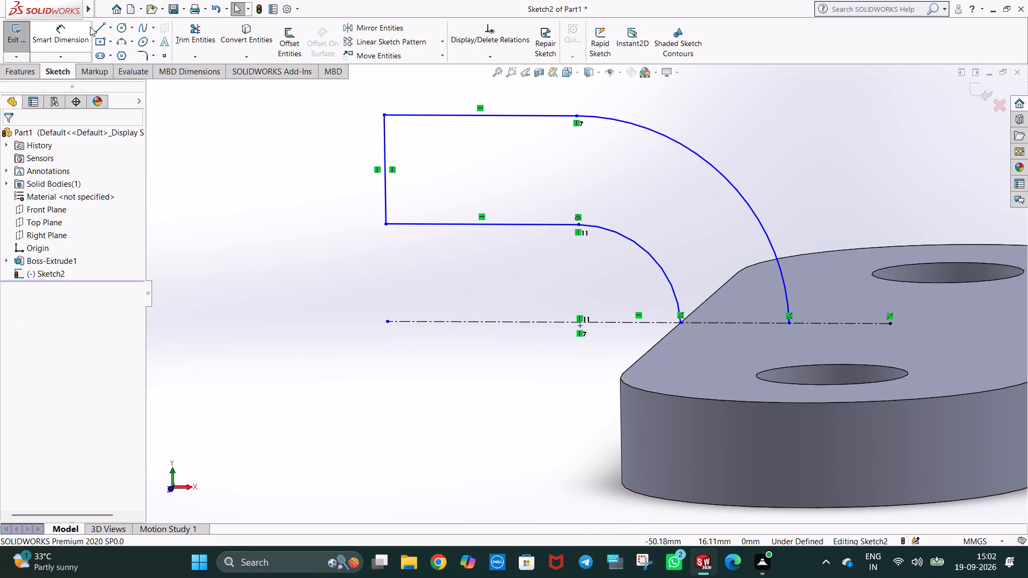
pyautogui.click(100, 26)
pyautogui.click(679, 322)
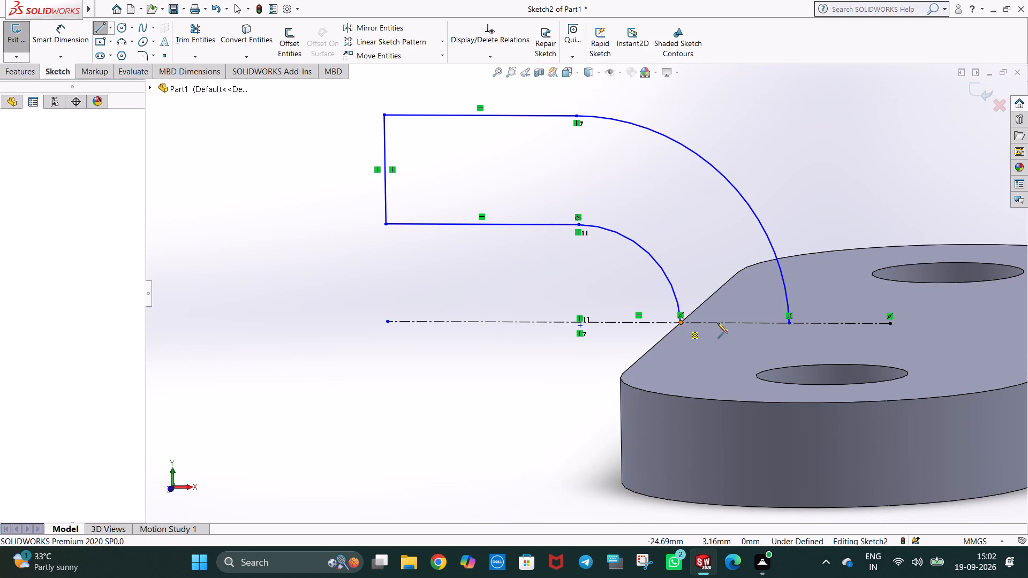
pyautogui.click(790, 324)
pyautogui.press('Escape')
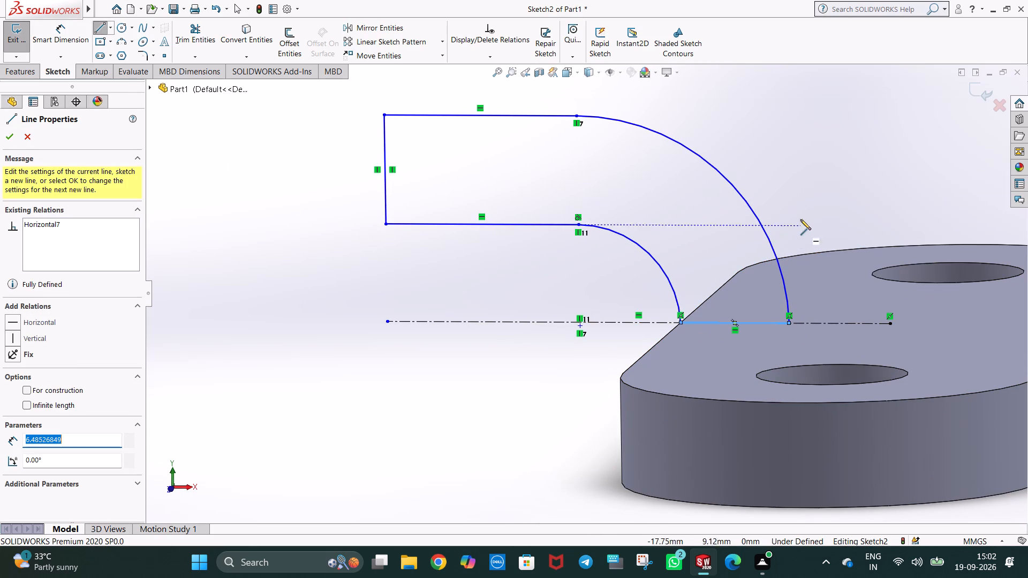
pyautogui.press('Escape')
pyautogui.click(800, 209)
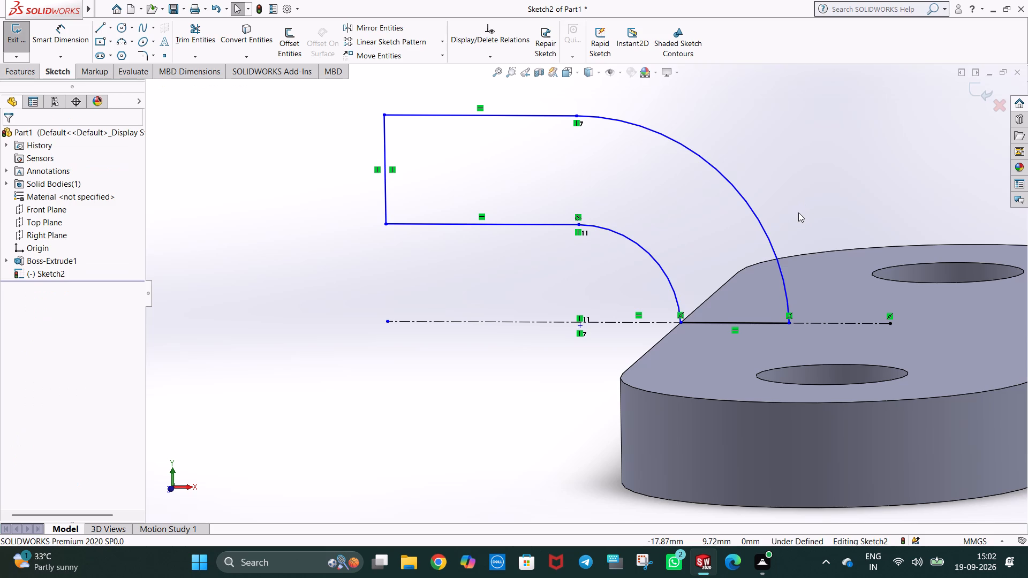
pyautogui.press('Escape')
# Dimension the length of the arm profile's upper horizontal line, keeping its drawn value.
pyautogui.hotkey('ctrl', '1')
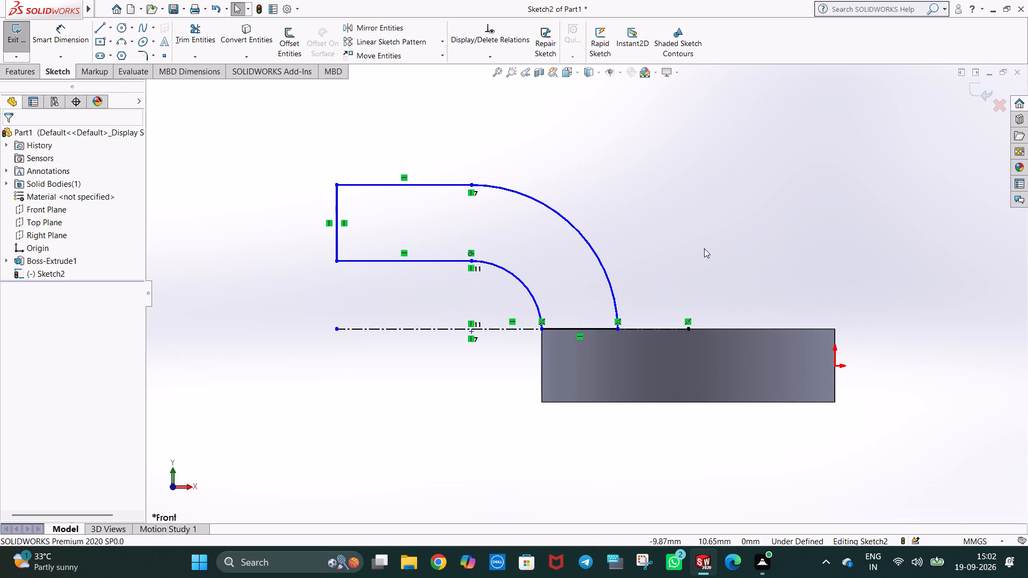
pyautogui.click(682, 247)
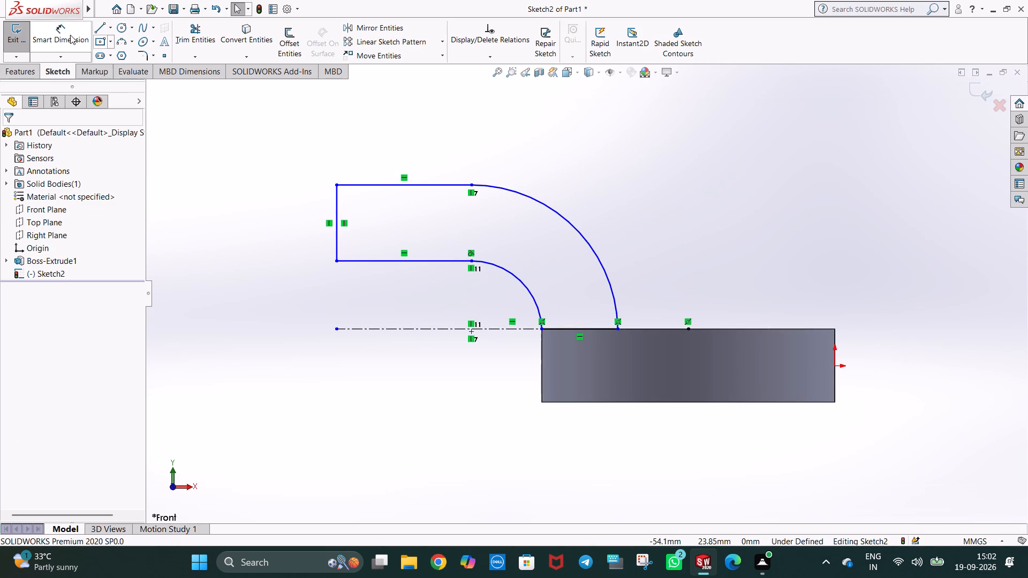
pyautogui.click(70, 35)
pyautogui.click(406, 186)
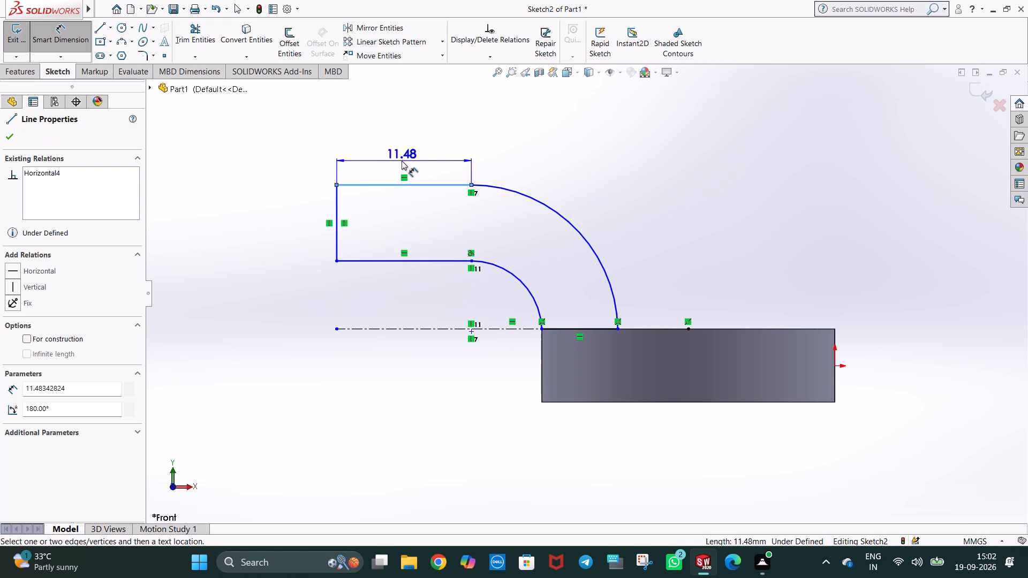
pyautogui.click(402, 160)
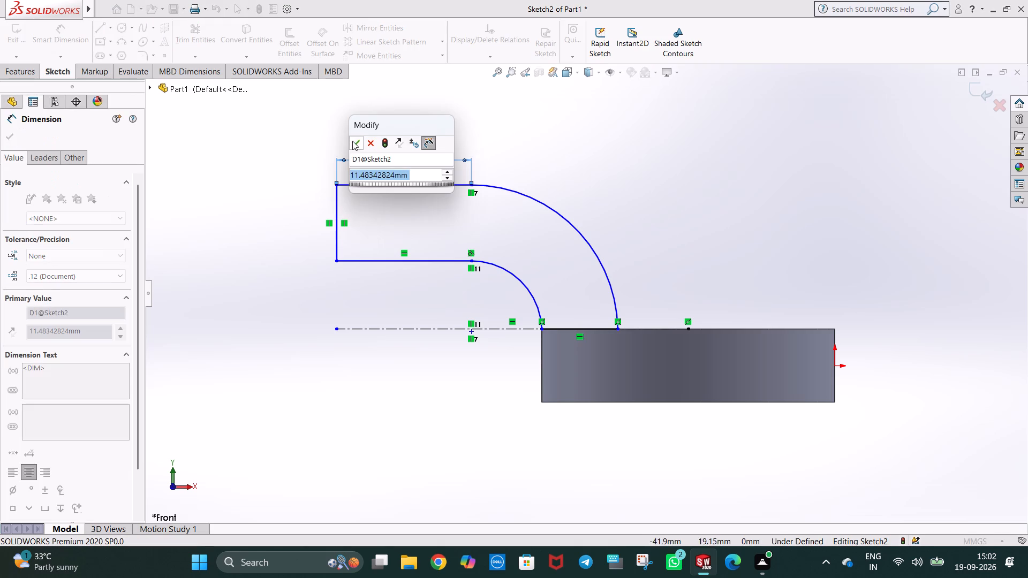
pyautogui.click(353, 141)
pyautogui.click(630, 203)
# Dimension the radii of the inner and outer arcs of the arm profile, keeping their drawn values.
pyautogui.click(517, 280)
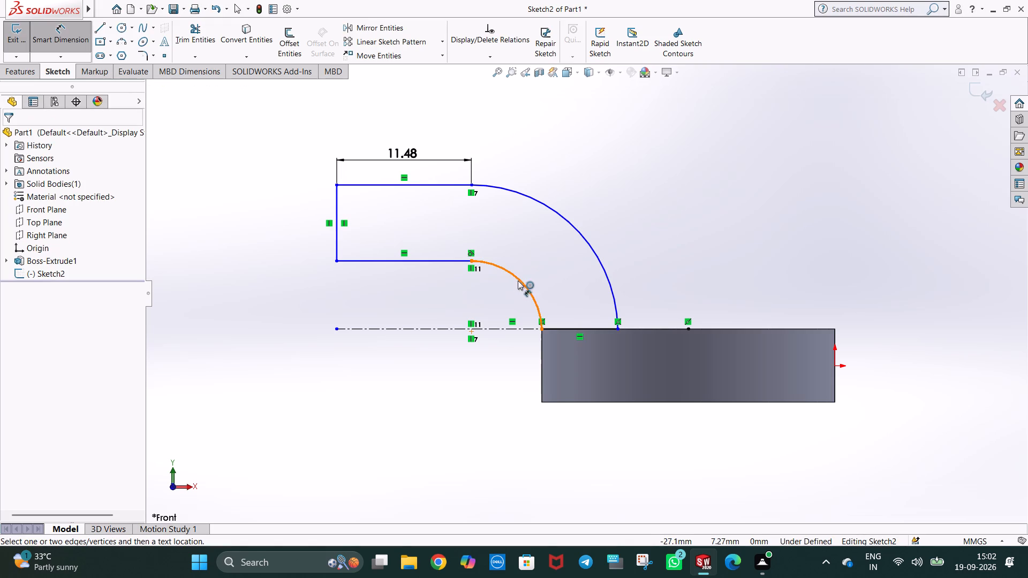
pyautogui.click(501, 300)
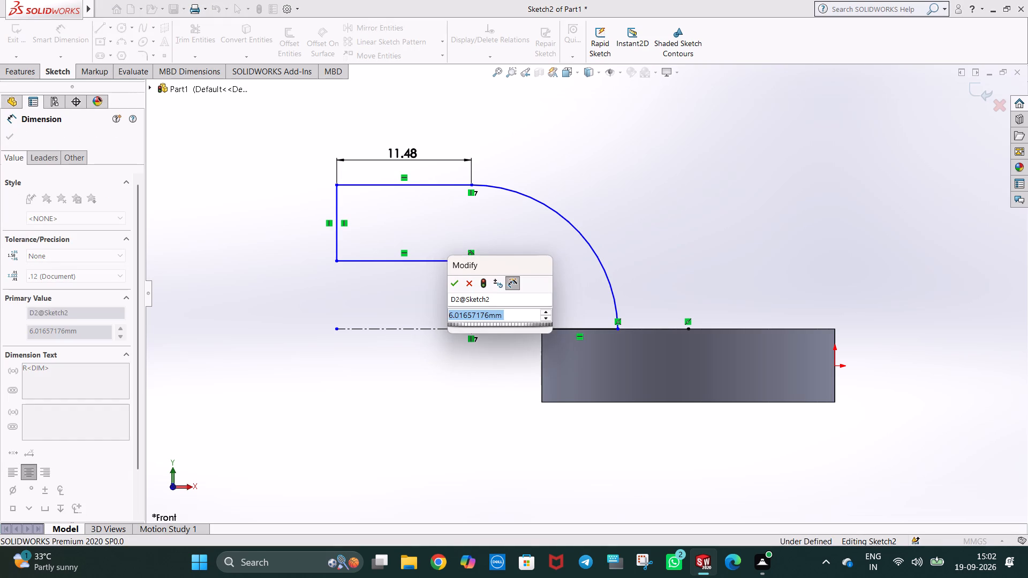
pyautogui.click(455, 282)
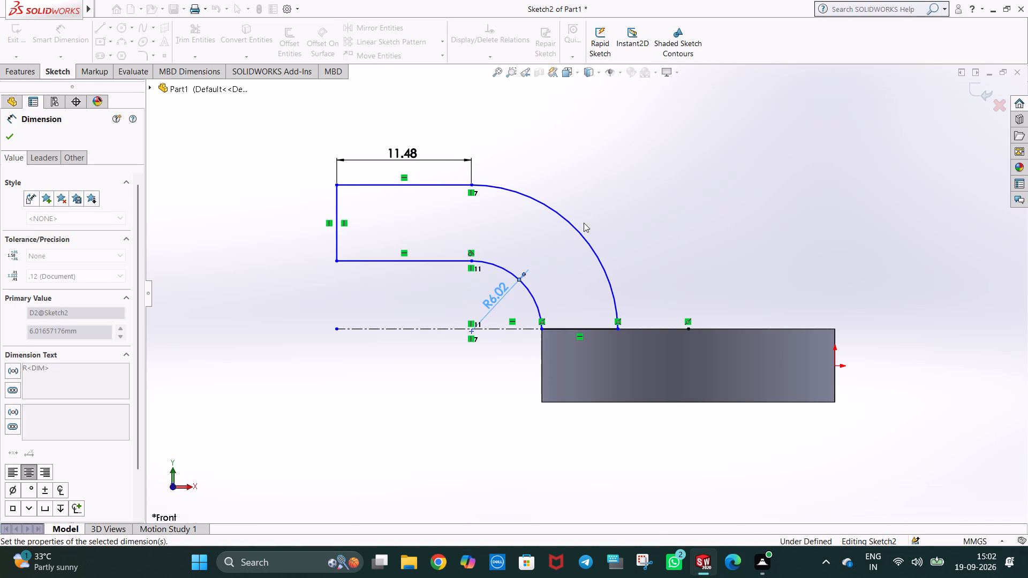
pyautogui.click(581, 232)
pyautogui.click(609, 233)
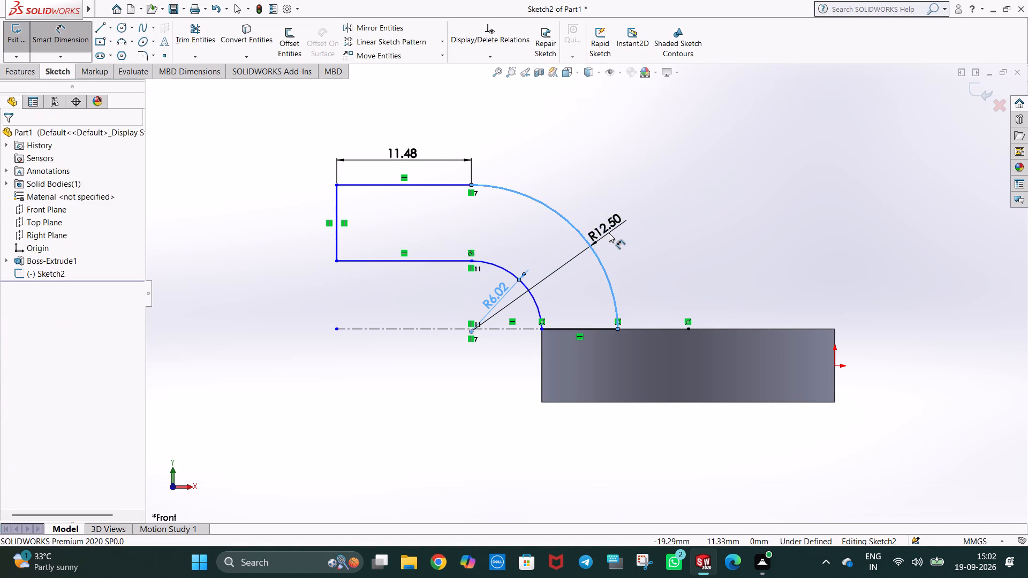
pyautogui.click(560, 219)
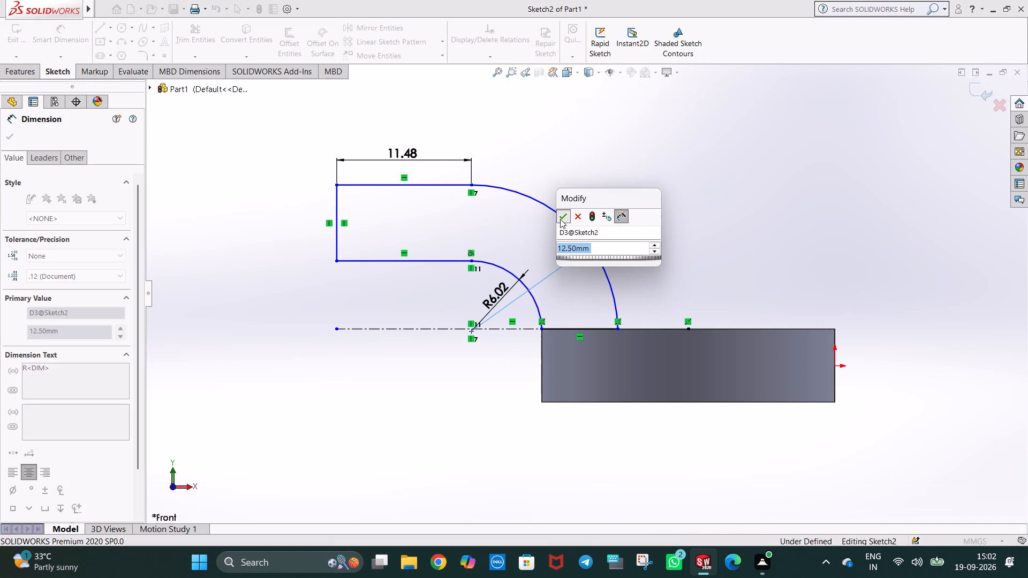
# Dimension the full length of the horizontal centerline along the base's top edge.
pyautogui.click(505, 329)
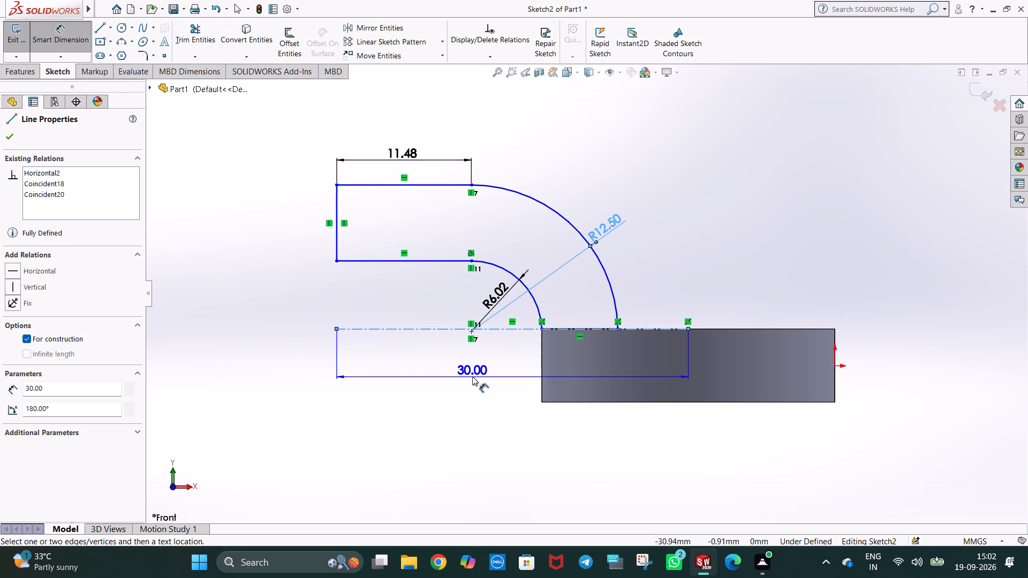
pyautogui.click(472, 376)
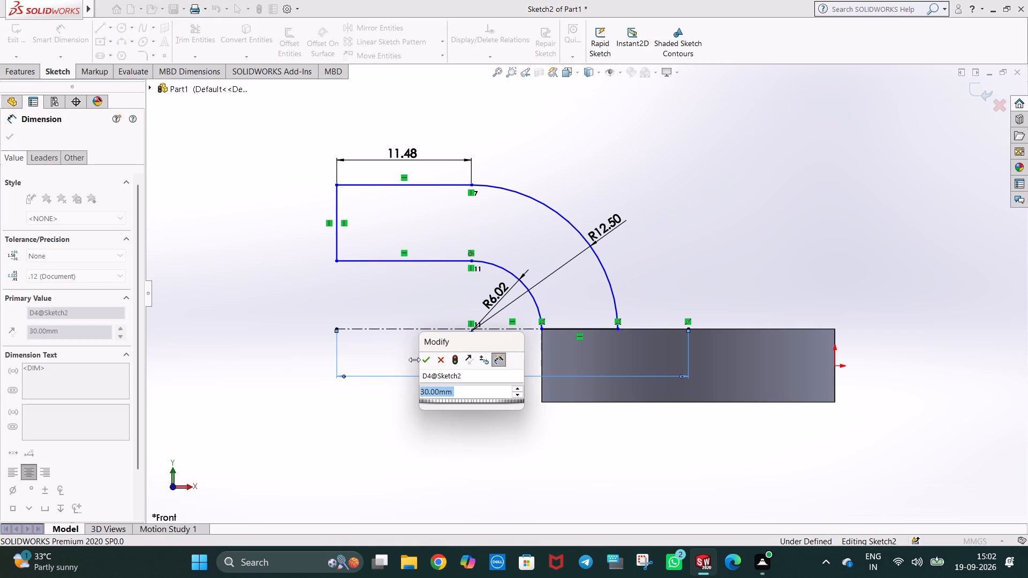
pyautogui.click(423, 361)
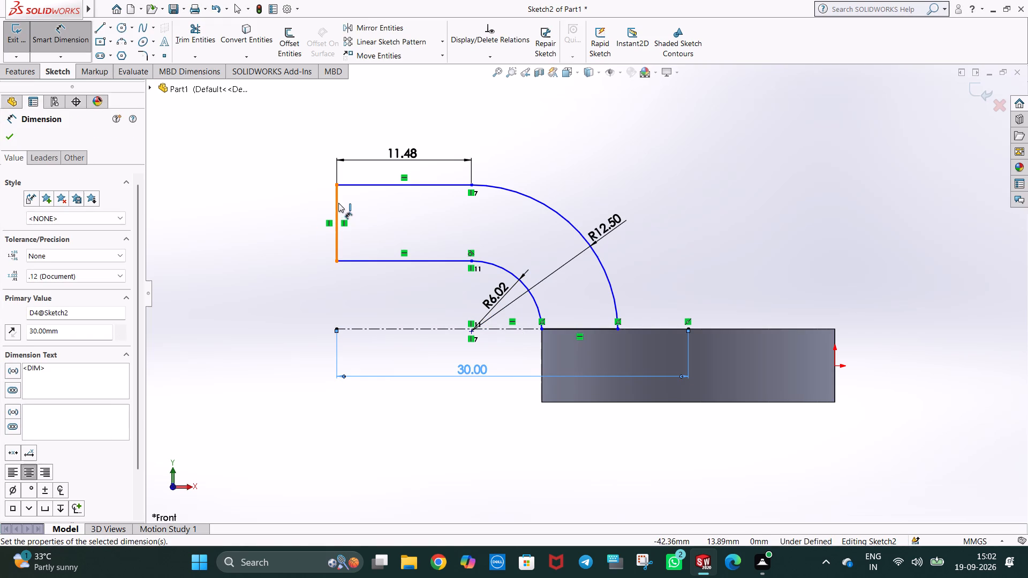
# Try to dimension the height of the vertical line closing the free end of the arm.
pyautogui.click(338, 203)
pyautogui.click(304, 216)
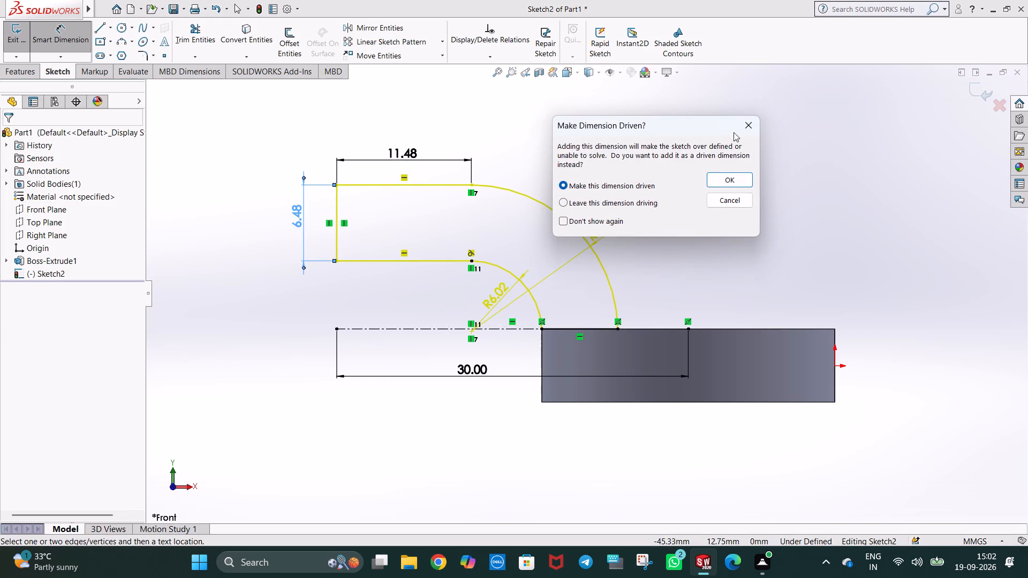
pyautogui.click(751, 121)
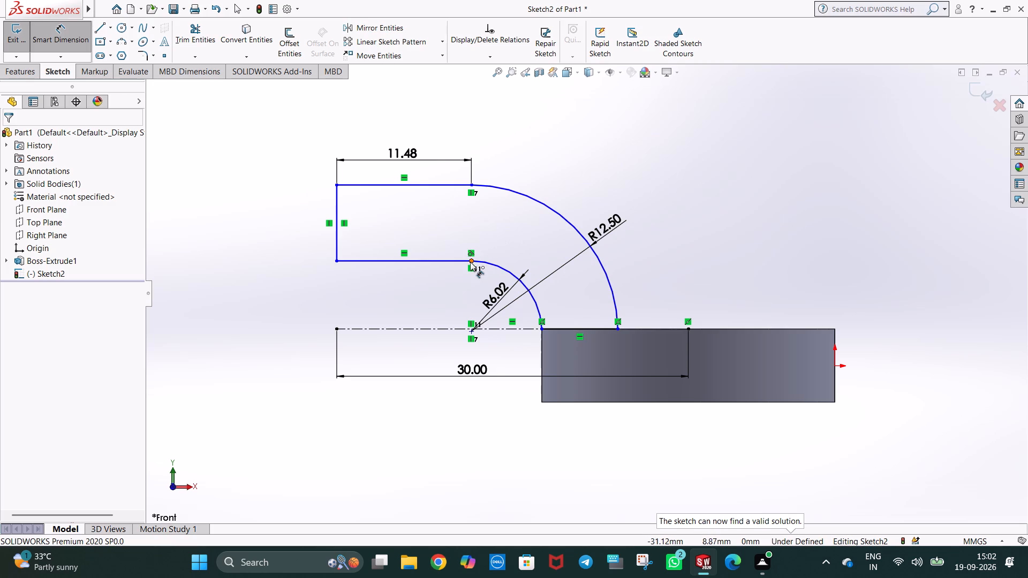
# Add an aligned dimension between the two endpoints of the inner arc, keeping the drawn distance.
pyautogui.click(470, 261)
pyautogui.click(542, 327)
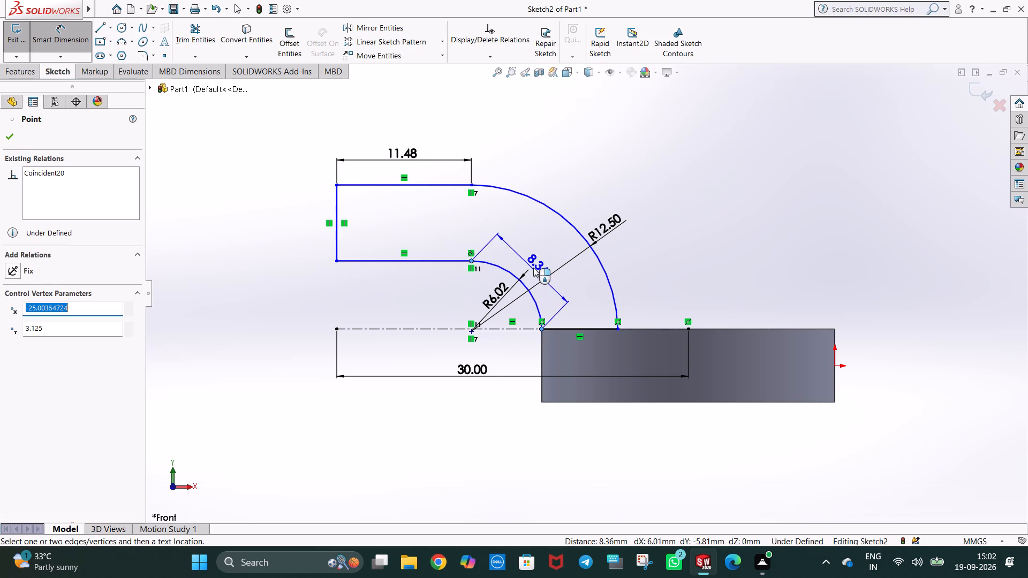
pyautogui.click(538, 261)
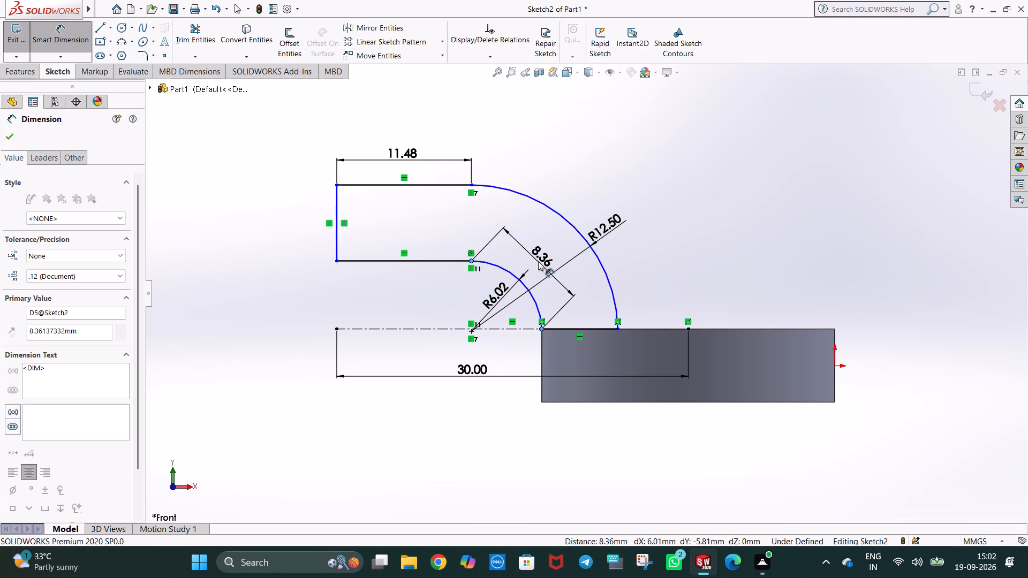
pyautogui.click(493, 244)
pyautogui.click(586, 161)
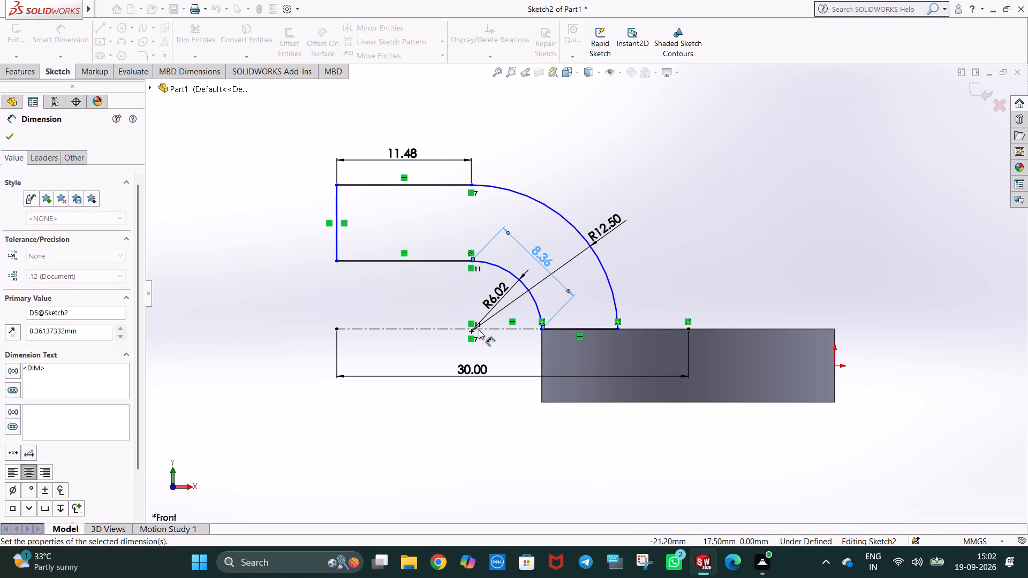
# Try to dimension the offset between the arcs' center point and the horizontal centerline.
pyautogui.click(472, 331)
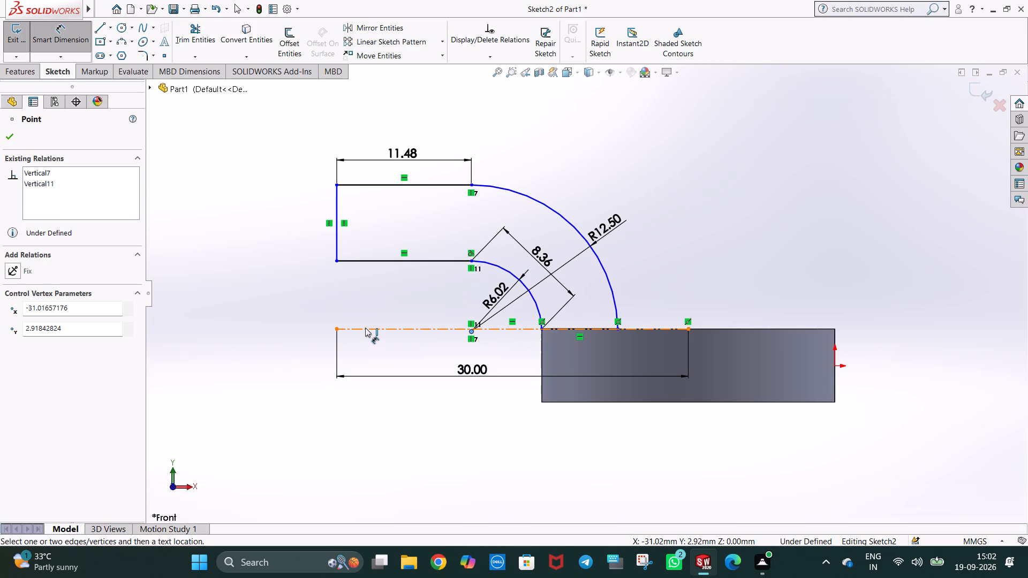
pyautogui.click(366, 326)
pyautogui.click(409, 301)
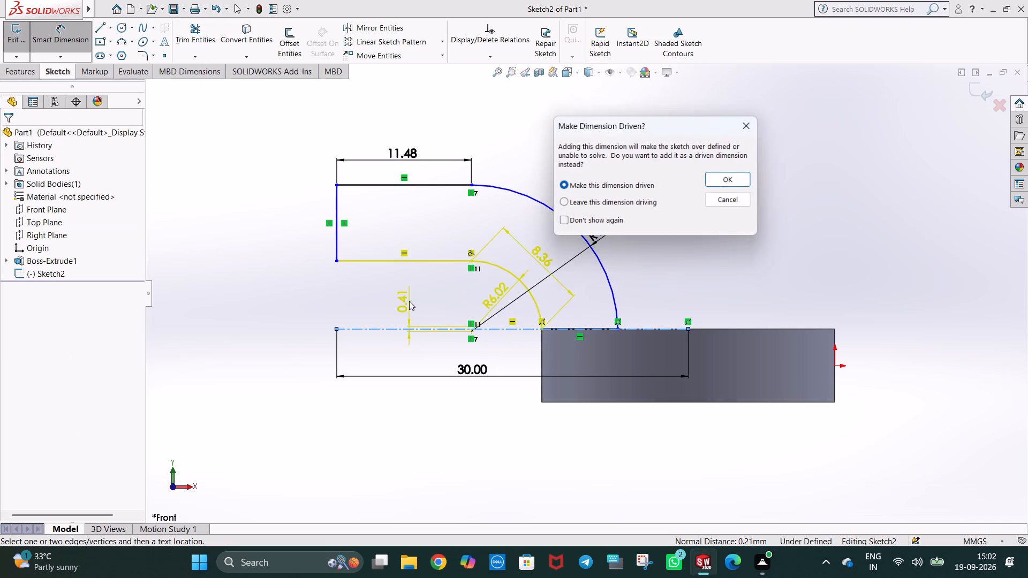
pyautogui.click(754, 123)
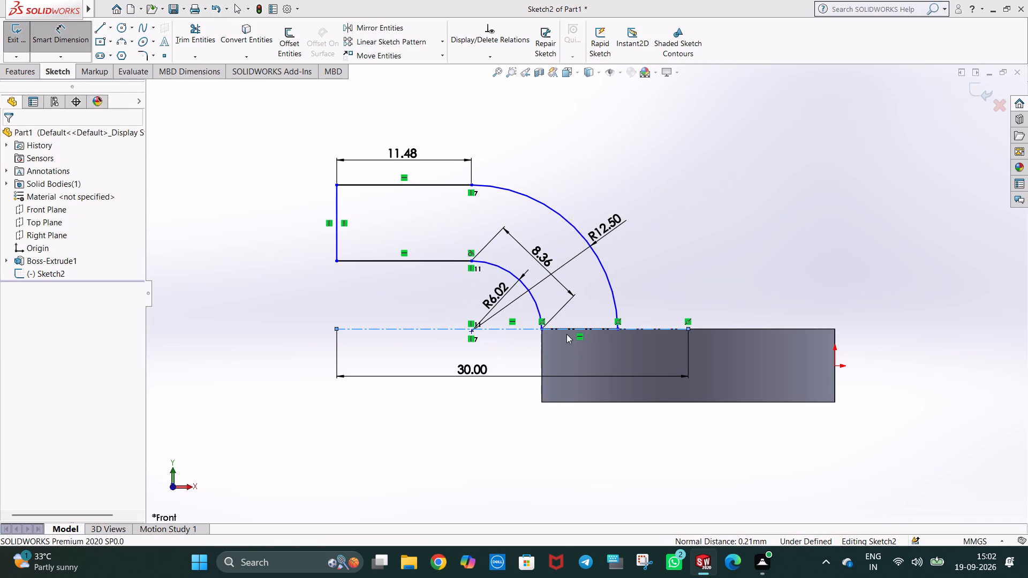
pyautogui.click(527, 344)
# Dimension the horizontal distance from the arcs' center point to the centerline's endpoint on the base, keeping its drawn value.
pyautogui.click(472, 331)
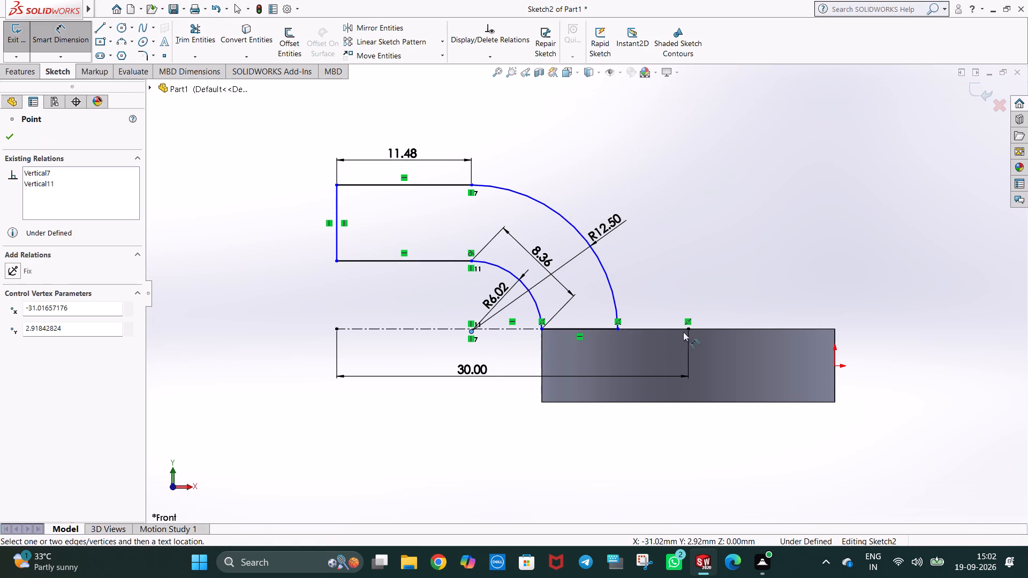
pyautogui.click(687, 327)
pyautogui.click(614, 355)
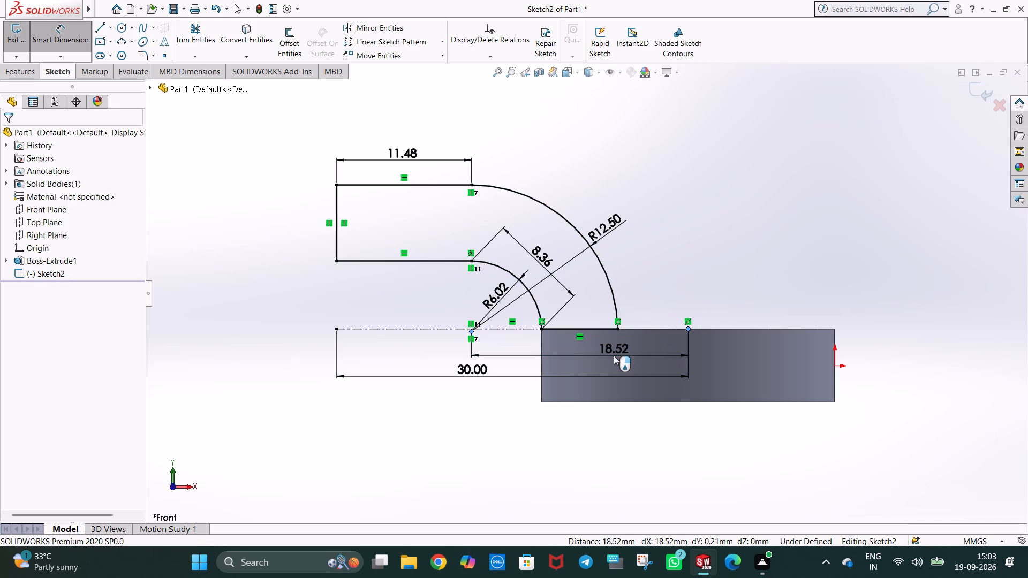
pyautogui.click(565, 335)
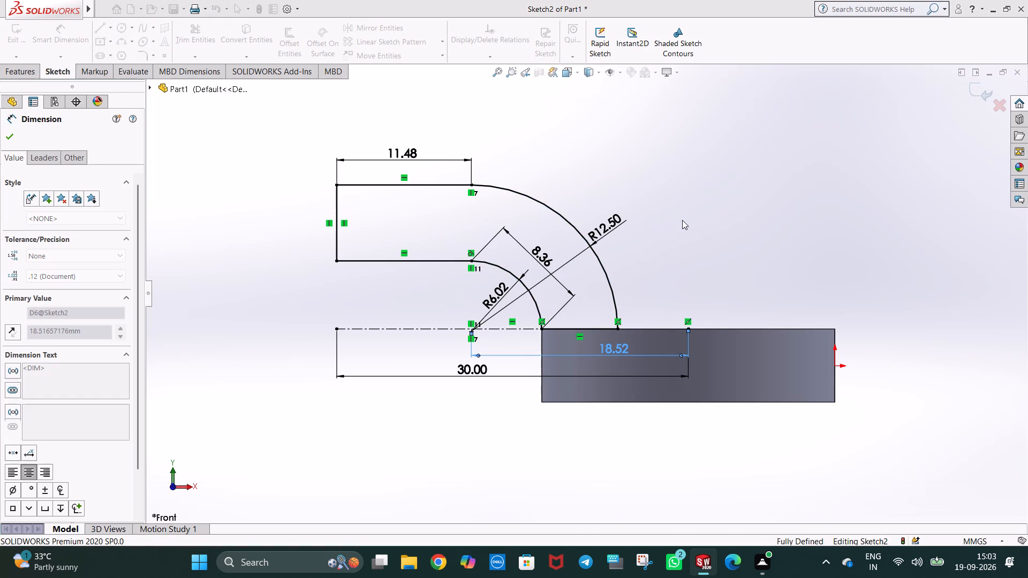
pyautogui.click(684, 217)
# Set up a boss extrude of the closed arm profile with the Mid Plane end condition.
pyautogui.moveTo(697, 239); pyautogui.dragTo(656, 280, button='middle')
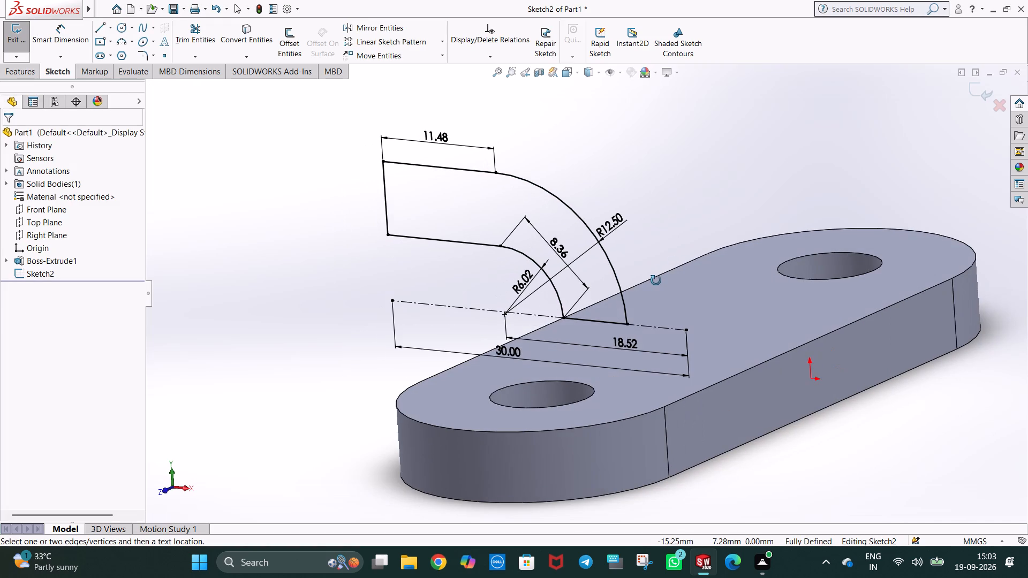
pyautogui.moveTo(656, 280); pyautogui.dragTo(672, 280, button='middle')
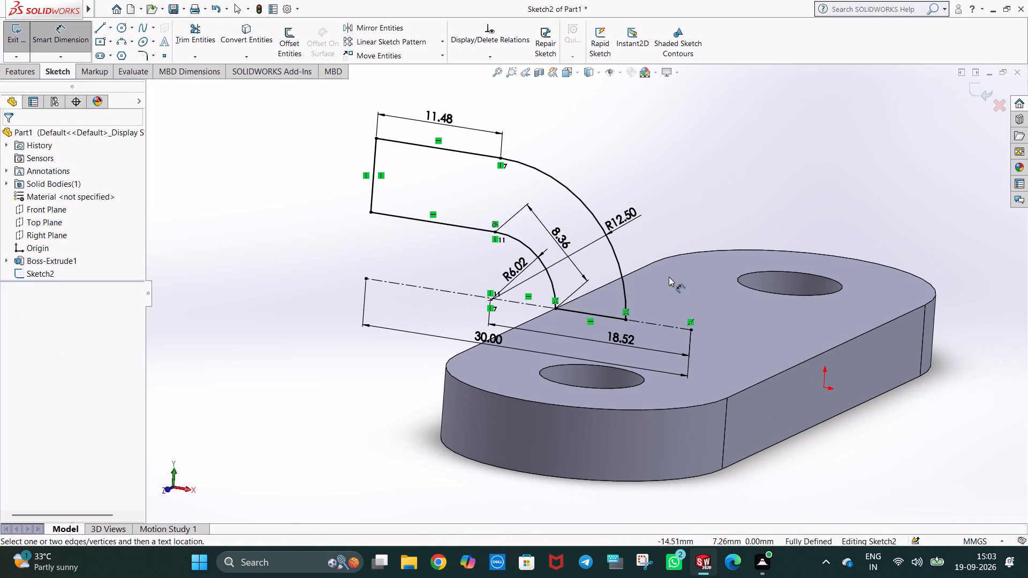
pyautogui.click(21, 70)
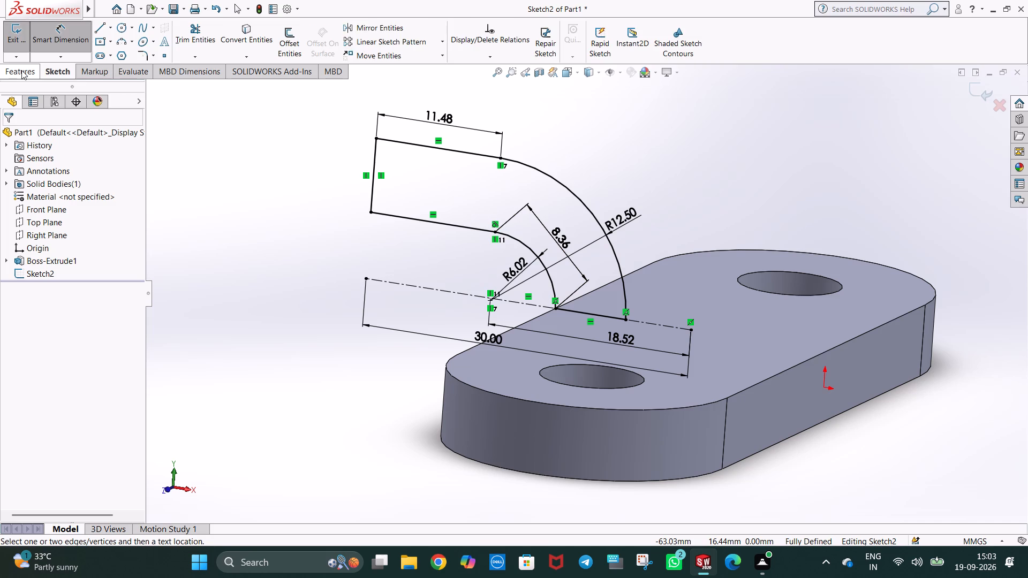
pyautogui.click(28, 48)
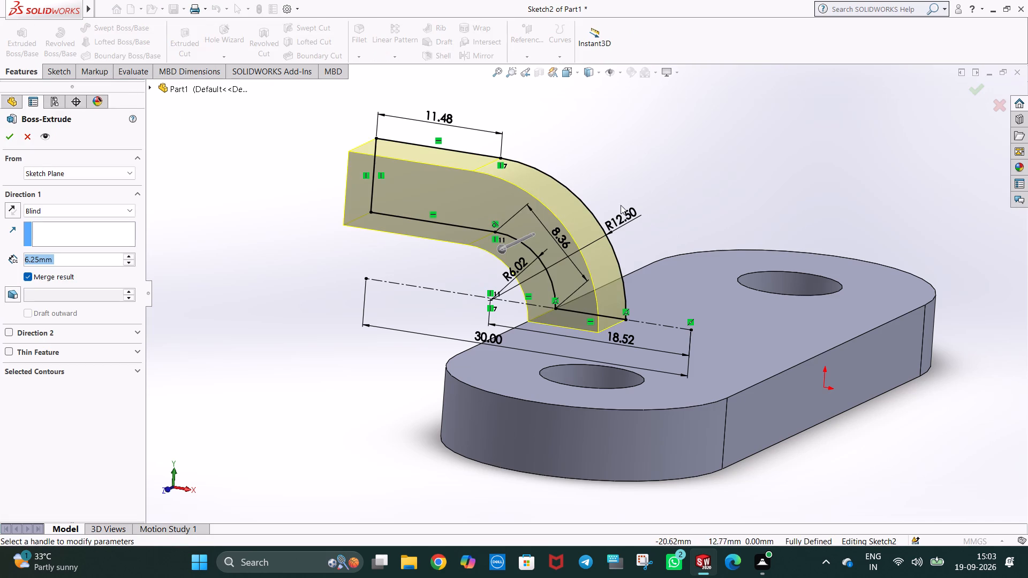
pyautogui.click(44, 211)
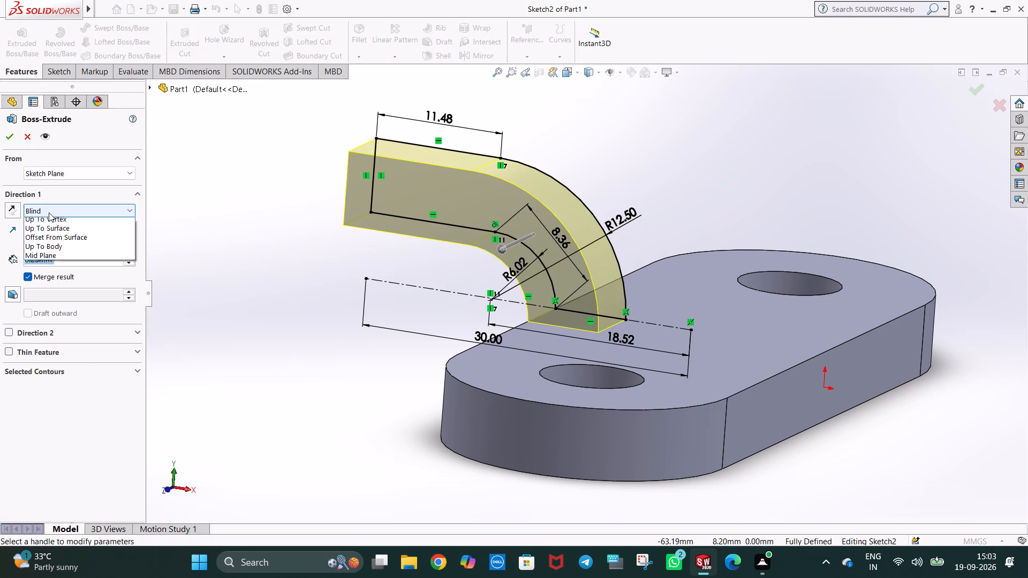
pyautogui.click(57, 277)
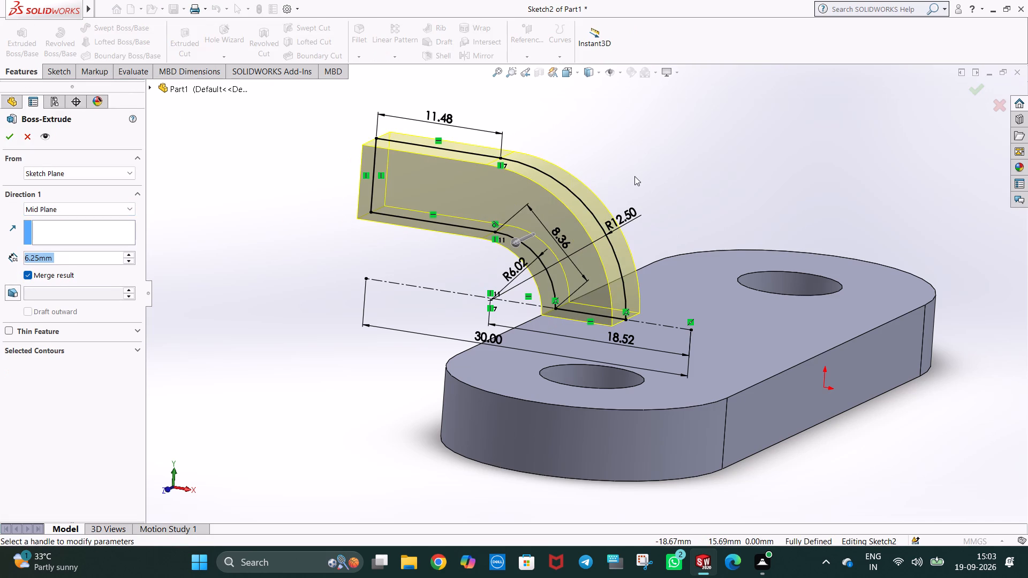
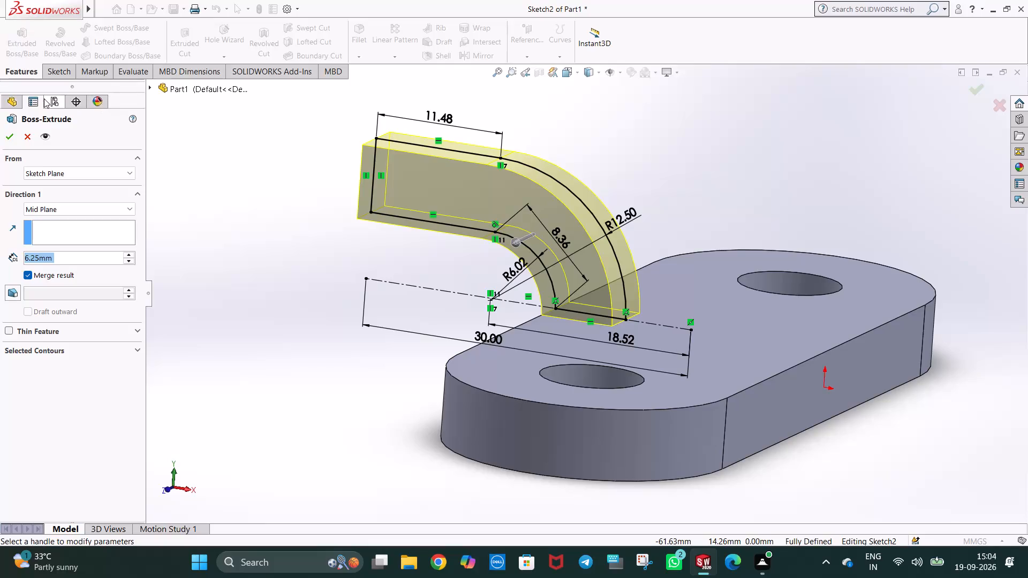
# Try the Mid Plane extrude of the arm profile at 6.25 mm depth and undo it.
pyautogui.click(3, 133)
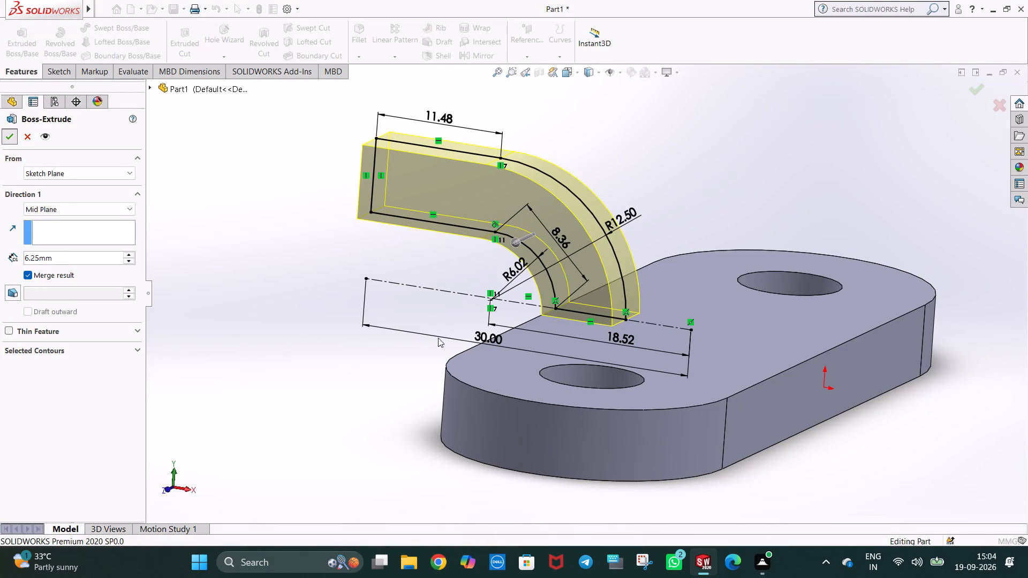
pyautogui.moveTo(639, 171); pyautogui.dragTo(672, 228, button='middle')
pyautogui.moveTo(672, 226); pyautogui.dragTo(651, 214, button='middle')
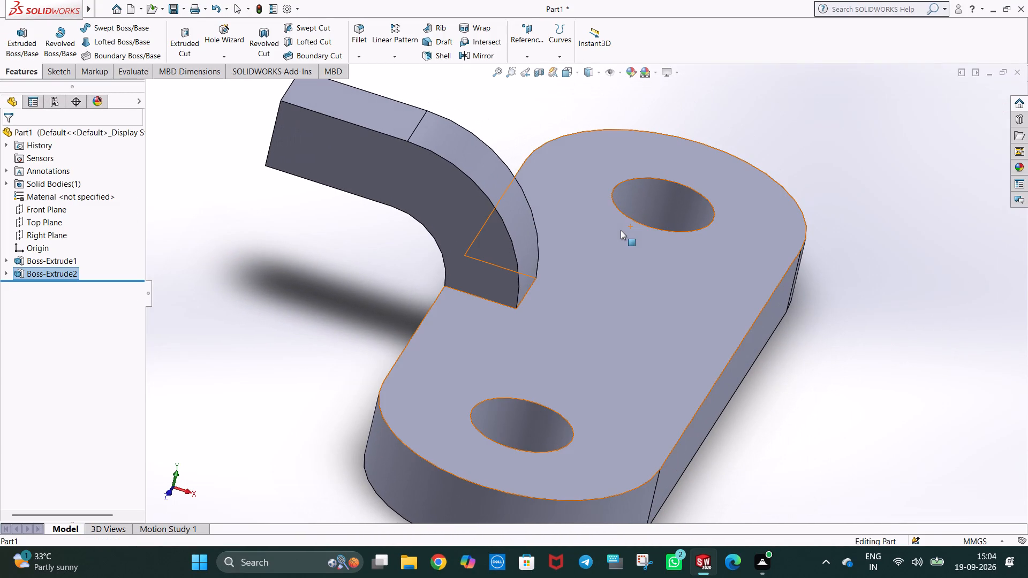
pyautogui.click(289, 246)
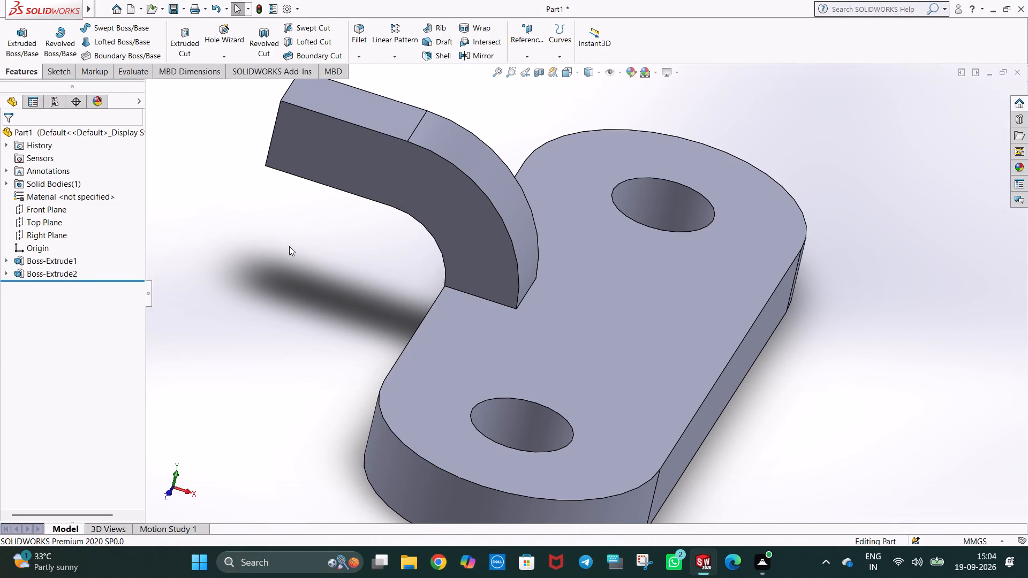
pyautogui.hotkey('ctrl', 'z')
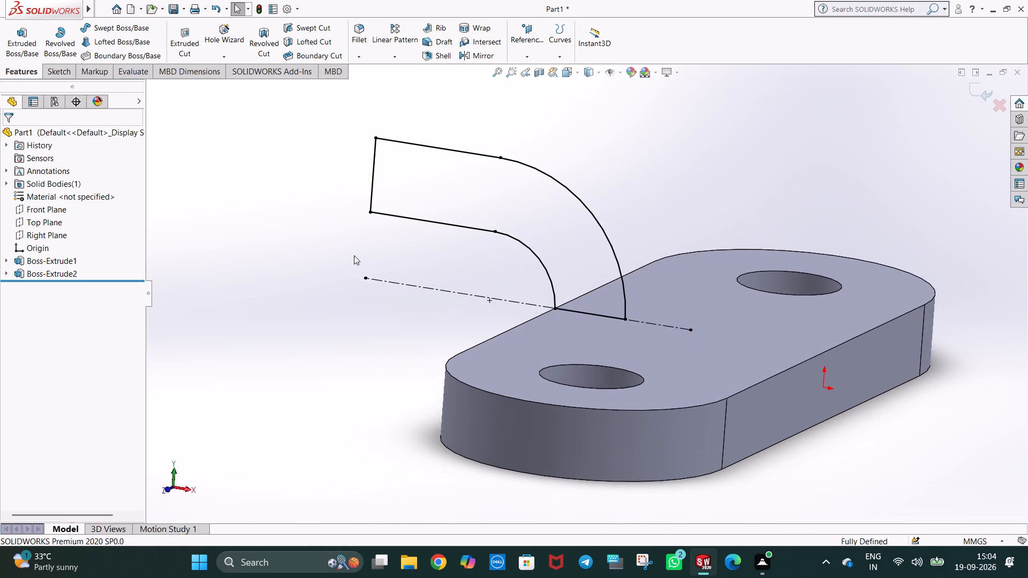
# Set up a boss extrude of the arm profile again with the Mid Plane end condition and a 12.5 mm depth.
pyautogui.moveTo(329, 234); pyautogui.dragTo(330, 309, button='middle')
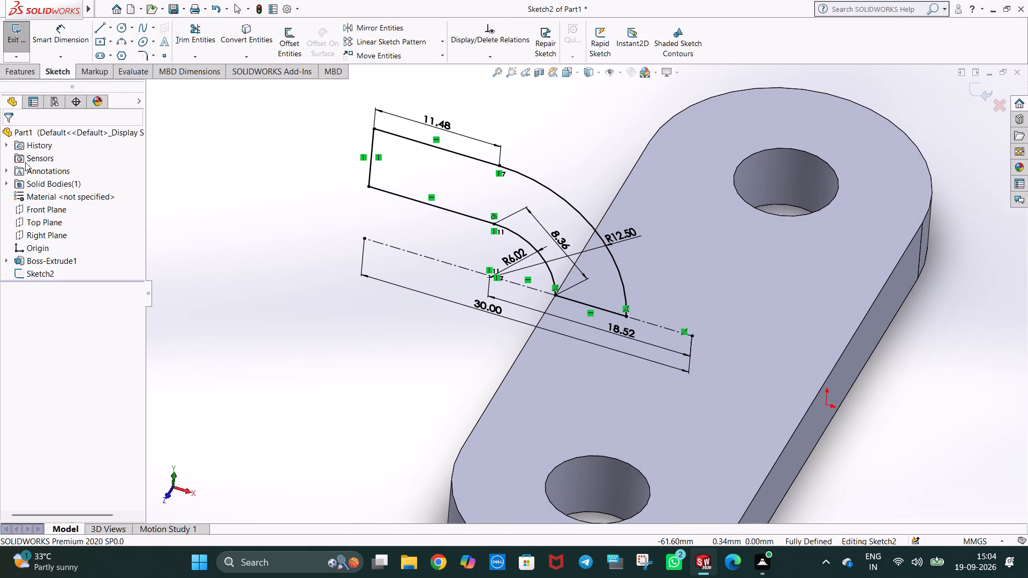
pyautogui.click(24, 72)
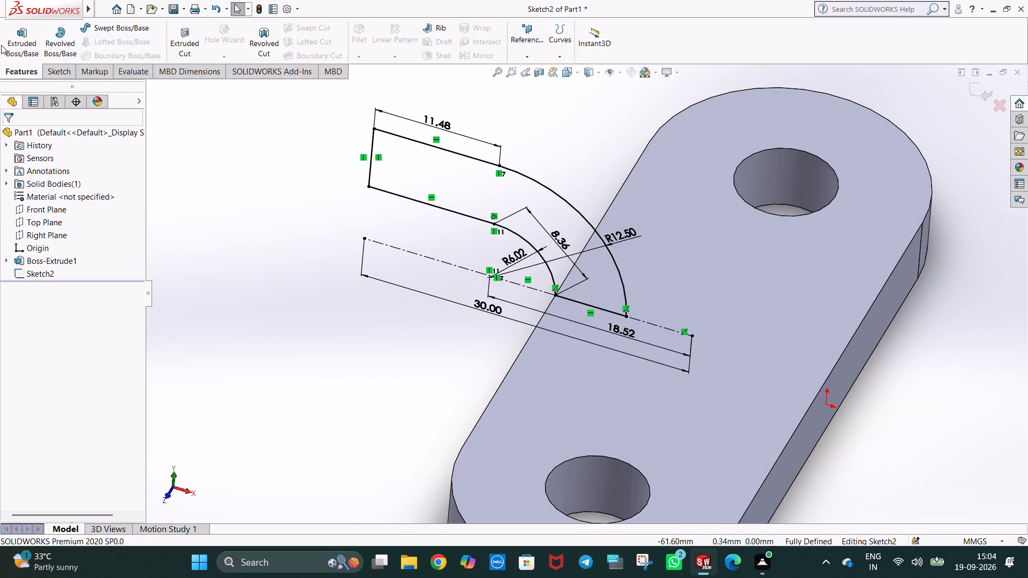
pyautogui.click(1, 45)
pyautogui.click(7, 44)
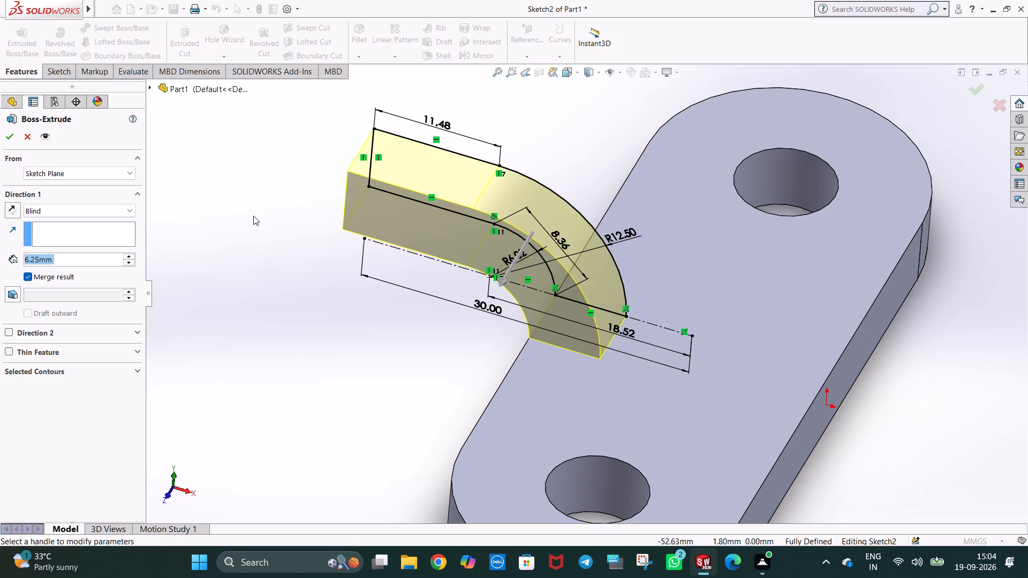
pyautogui.click(31, 207)
pyautogui.click(52, 271)
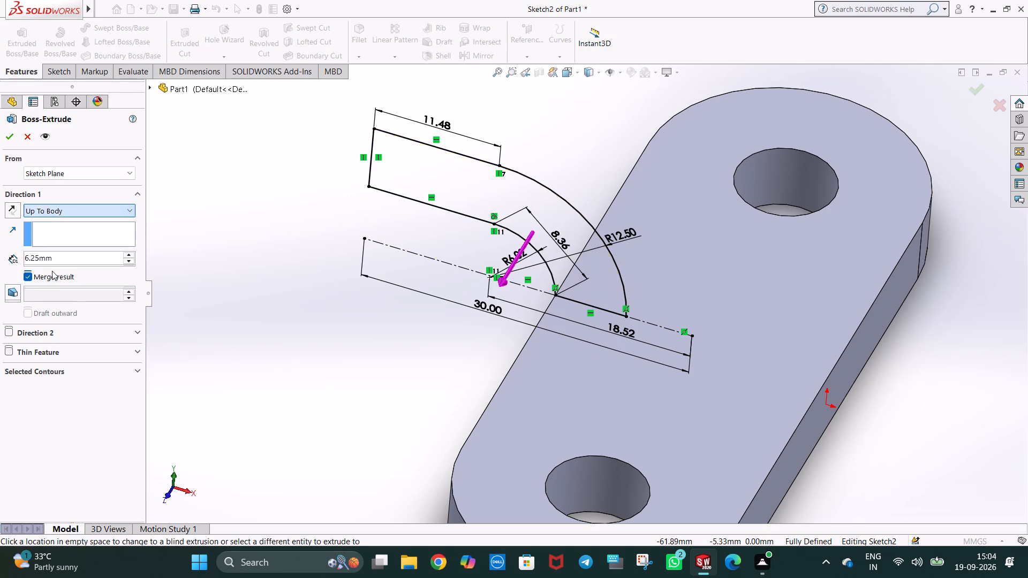
pyautogui.click(75, 208)
pyautogui.click(59, 273)
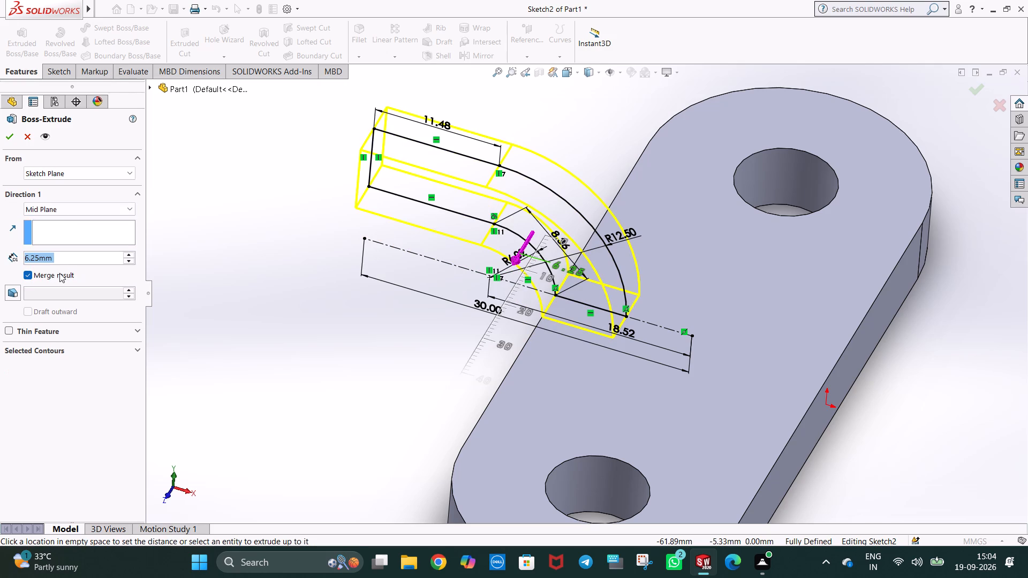
pyautogui.write('12.5')
pyautogui.press('Return')
pyautogui.moveTo(264, 297); pyautogui.dragTo(285, 369, button='middle')
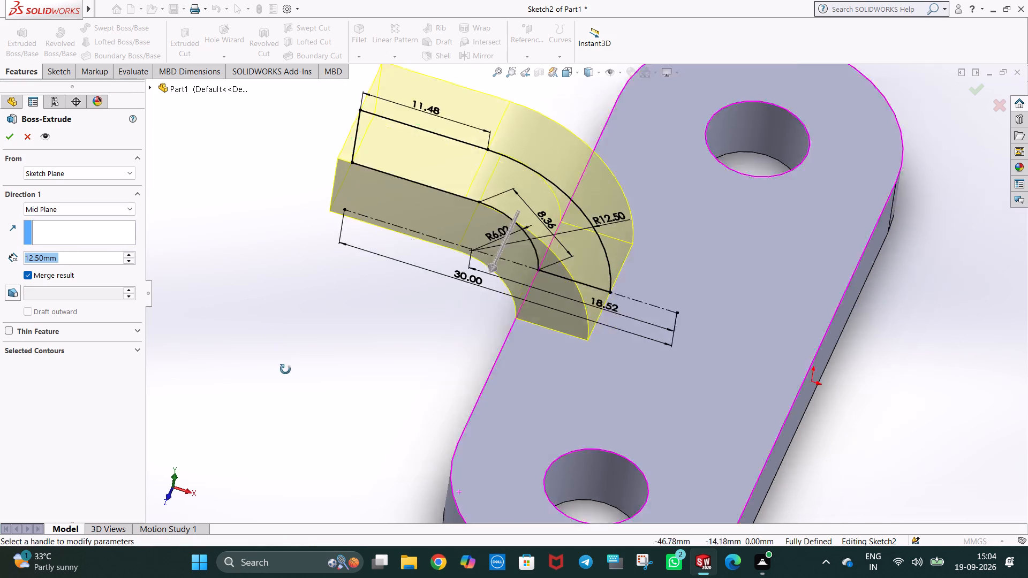
pyautogui.moveTo(285, 369); pyautogui.dragTo(289, 339, button='middle')
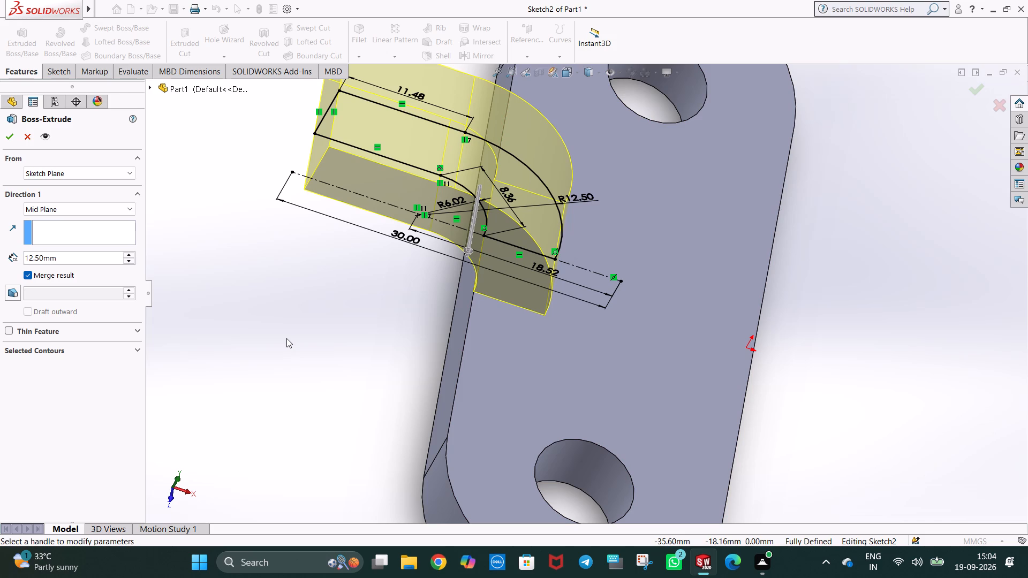
pyautogui.scroll(1, 283, 324)
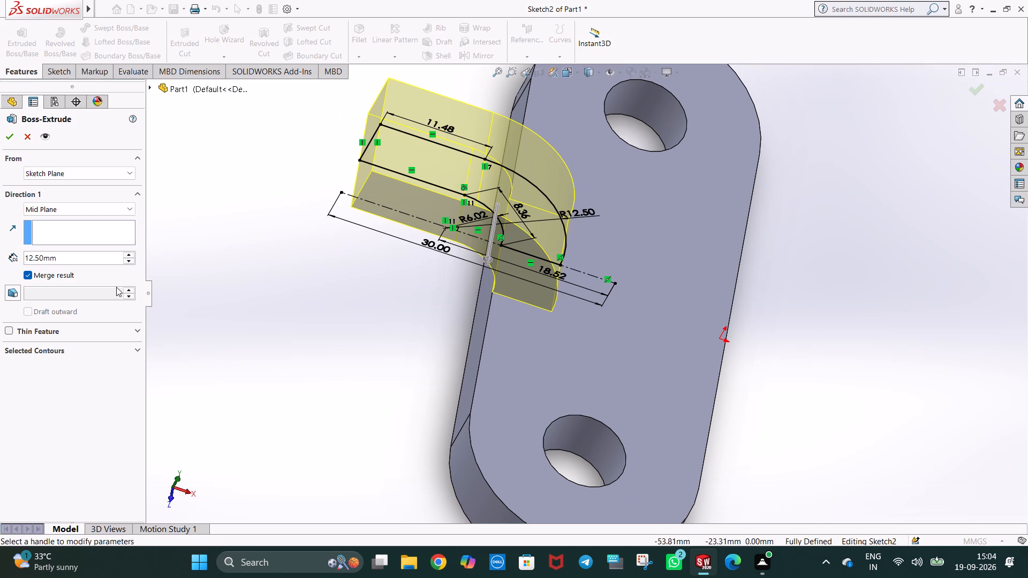
# Set the arm extrude's depth to 30 mm and complete the feature.
pyautogui.click(59, 258)
pyautogui.moveTo(59, 258); pyautogui.dragTo(41, 260)
pyautogui.click(56, 253)
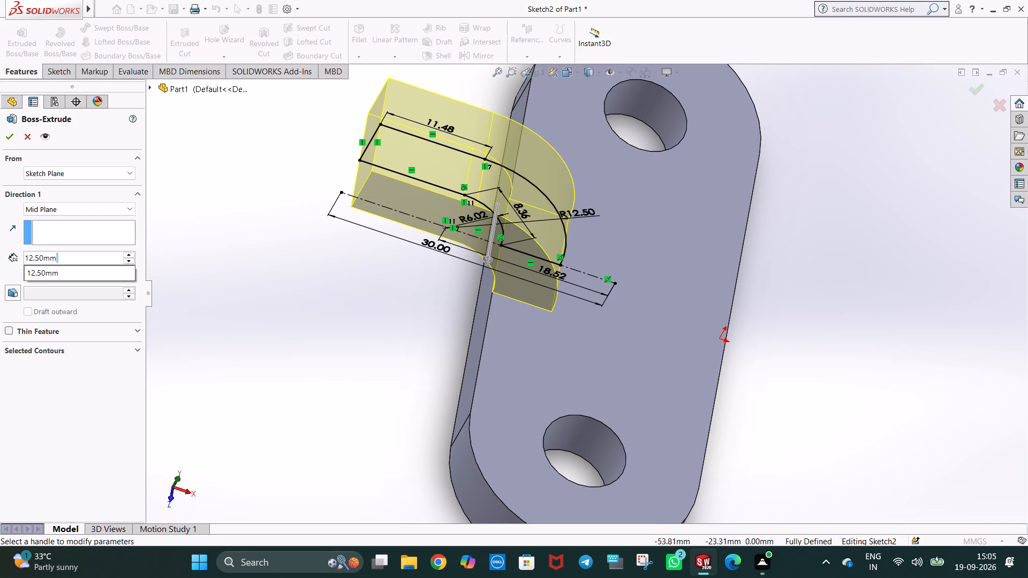
pyautogui.press('BackSpace')
pyautogui.press('BackSpace')
pyautogui.press('BackSpace')
pyautogui.press('BackSpace')
pyautogui.press('BackSpace')
pyautogui.press('BackSpace')
pyautogui.press('BackSpace')
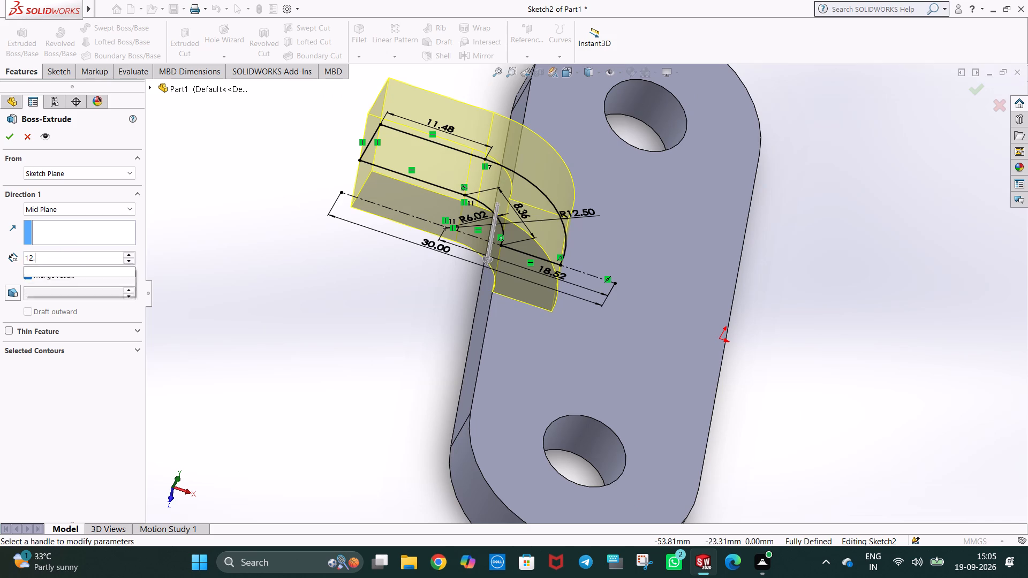
pyautogui.press('BackSpace')
pyautogui.press('BackSpace')
pyautogui.press('BackSpace')
pyautogui.press('BackSpace')
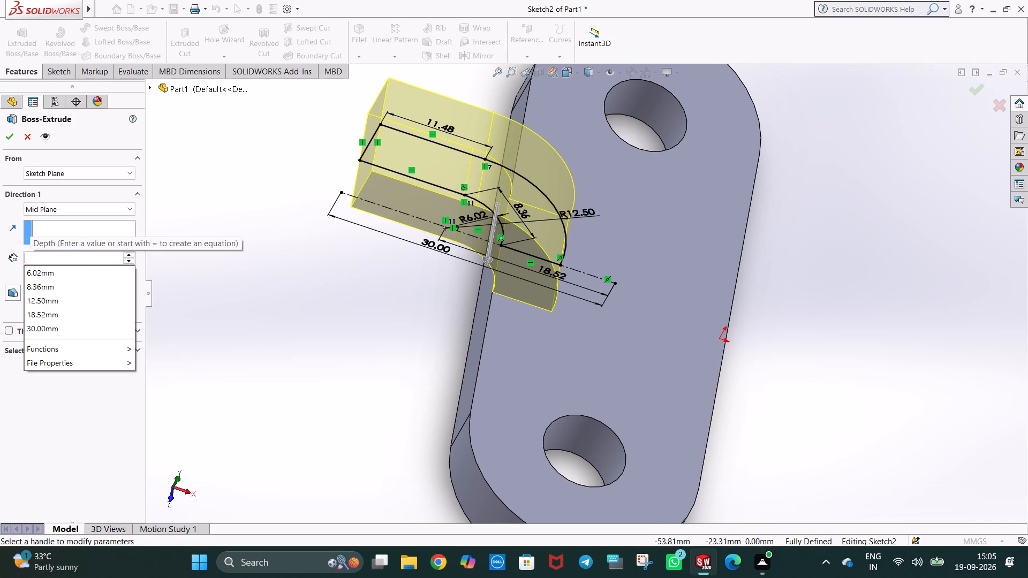
pyautogui.write('30')
pyautogui.press('Return')
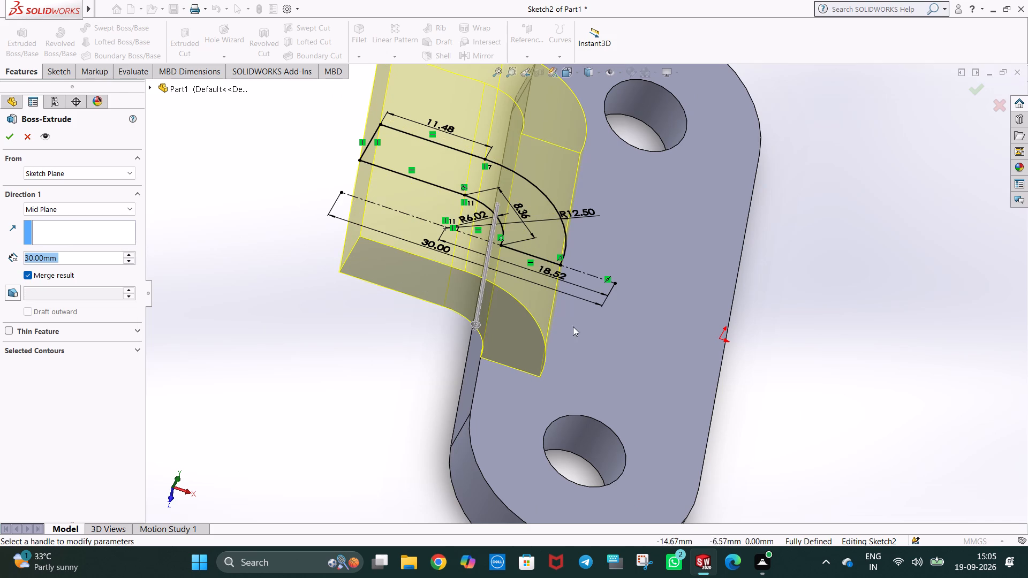
pyautogui.scroll(2, 578, 320)
pyautogui.moveTo(590, 291); pyautogui.dragTo(569, 357, button='middle')
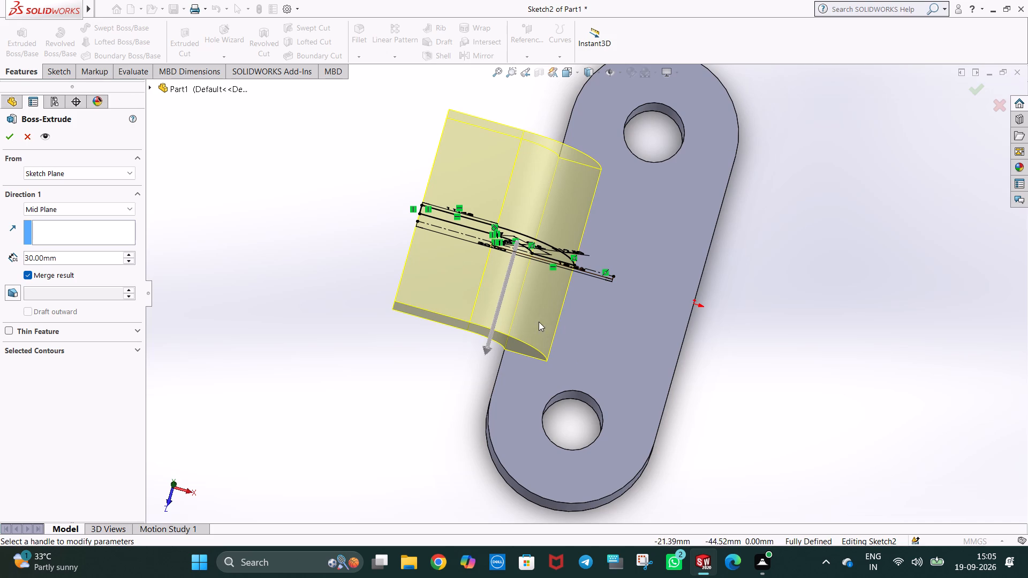
pyautogui.moveTo(636, 284); pyautogui.dragTo(638, 320, button='middle')
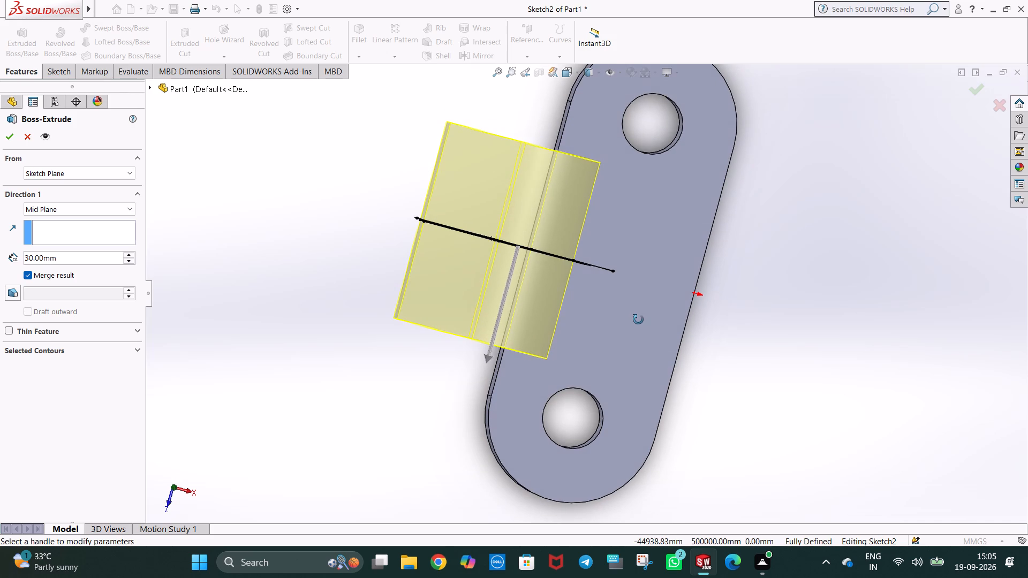
pyautogui.moveTo(638, 320); pyautogui.dragTo(638, 315, button='middle')
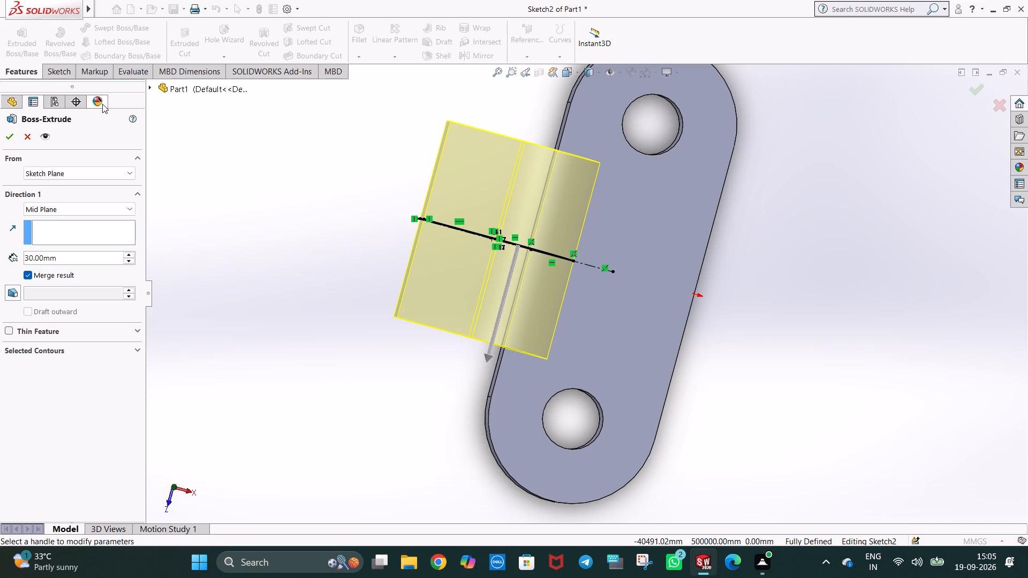
pyautogui.click(10, 132)
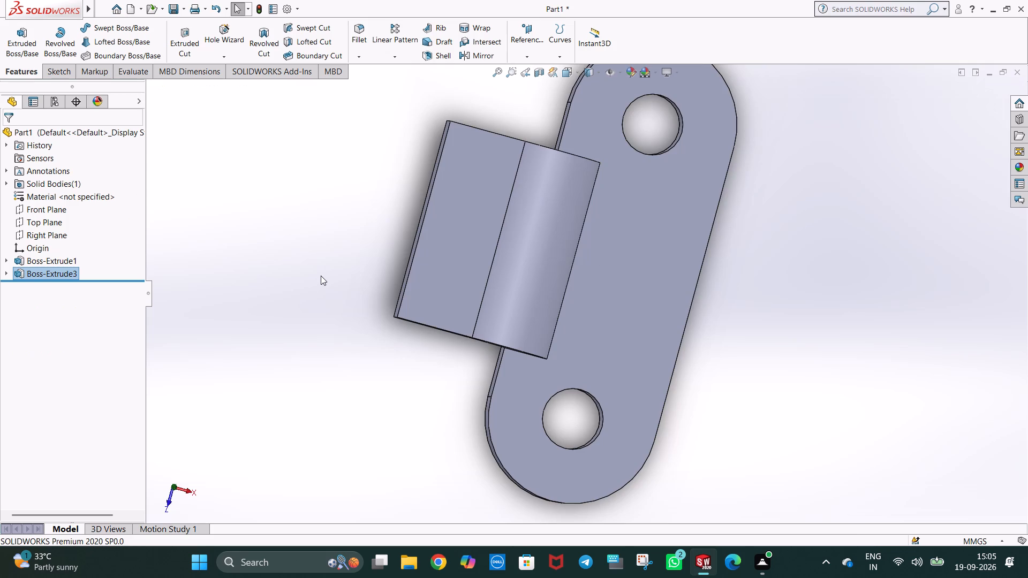
# Start a sketch on the base's top face and draw a vertical centerline between the two hole centers.
pyautogui.moveTo(322, 275); pyautogui.dragTo(356, 193, button='middle')
pyautogui.scroll(1, 384, 230)
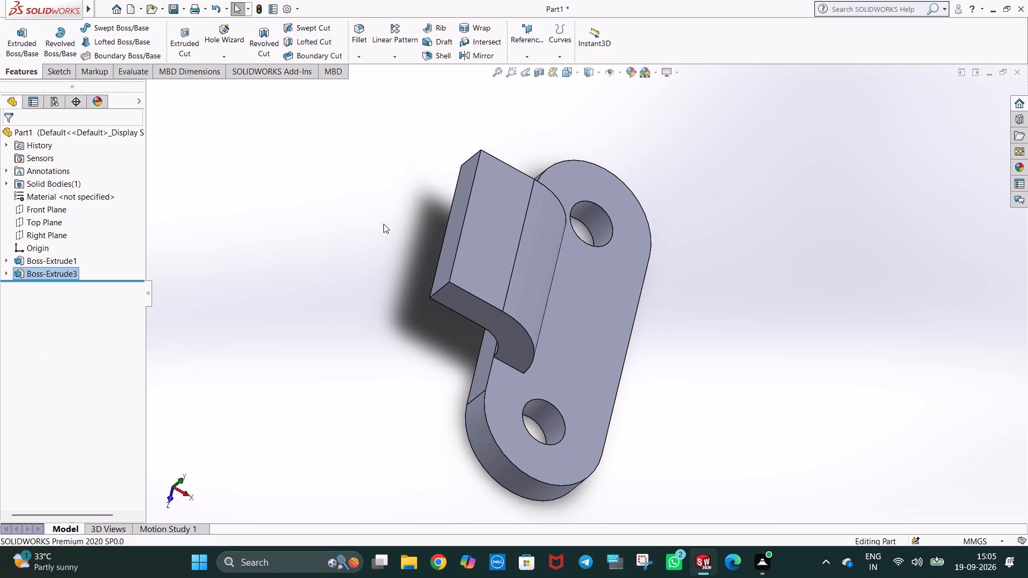
pyautogui.hotkey('ctrl', '8')
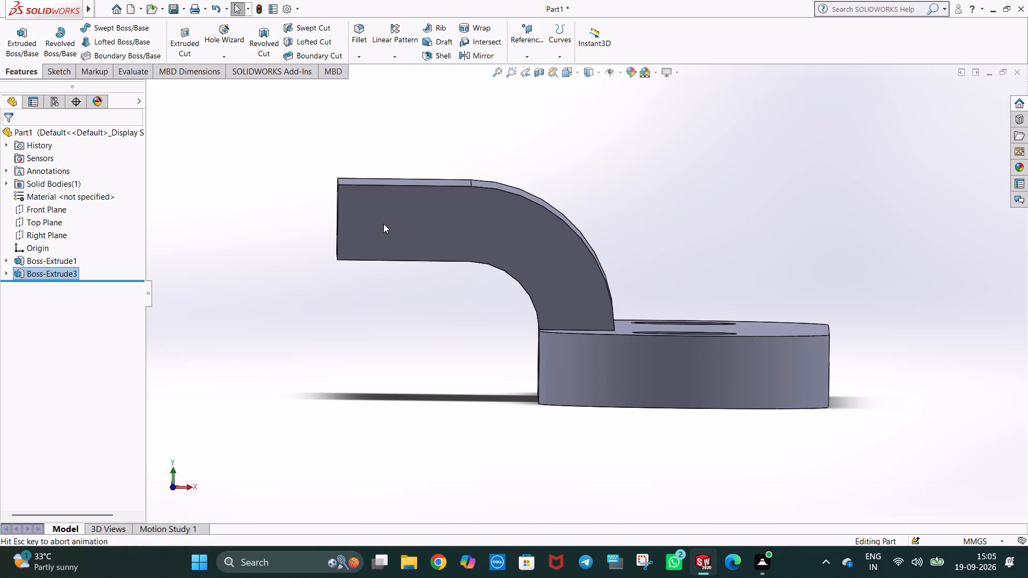
pyautogui.hotkey('ctrl', '5')
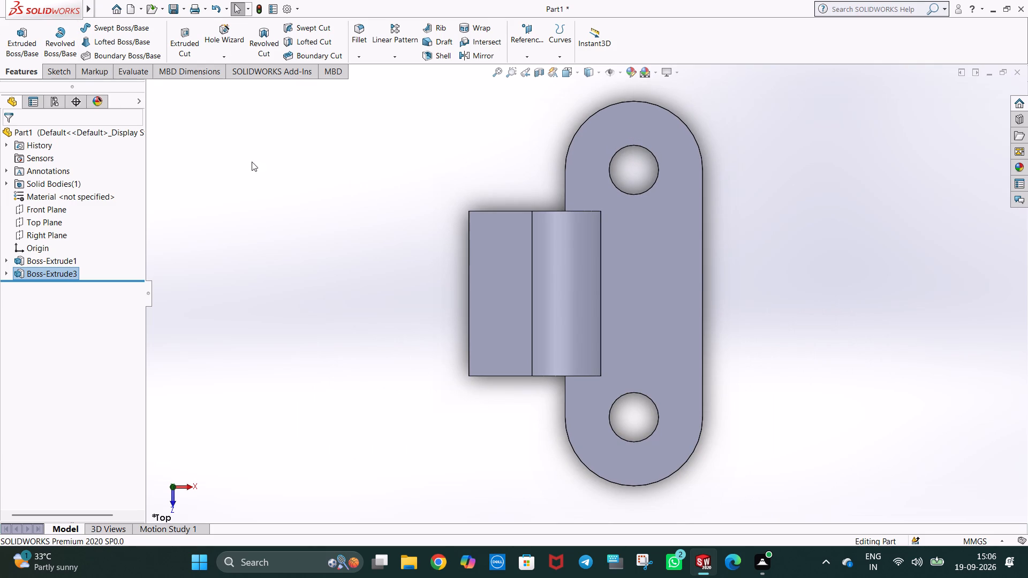
pyautogui.rightClick(606, 268)
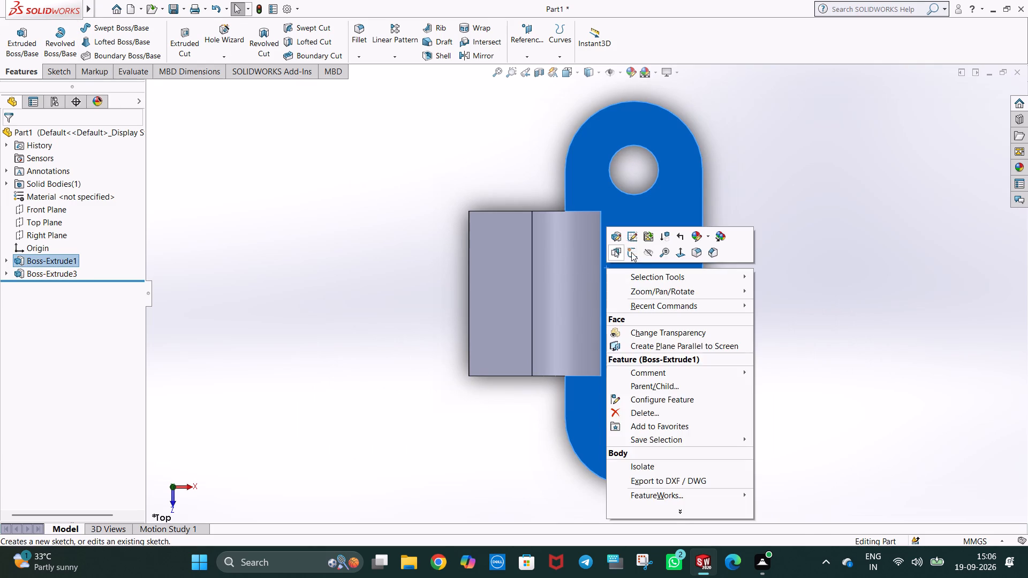
pyautogui.click(631, 252)
pyautogui.click(109, 27)
pyautogui.click(123, 57)
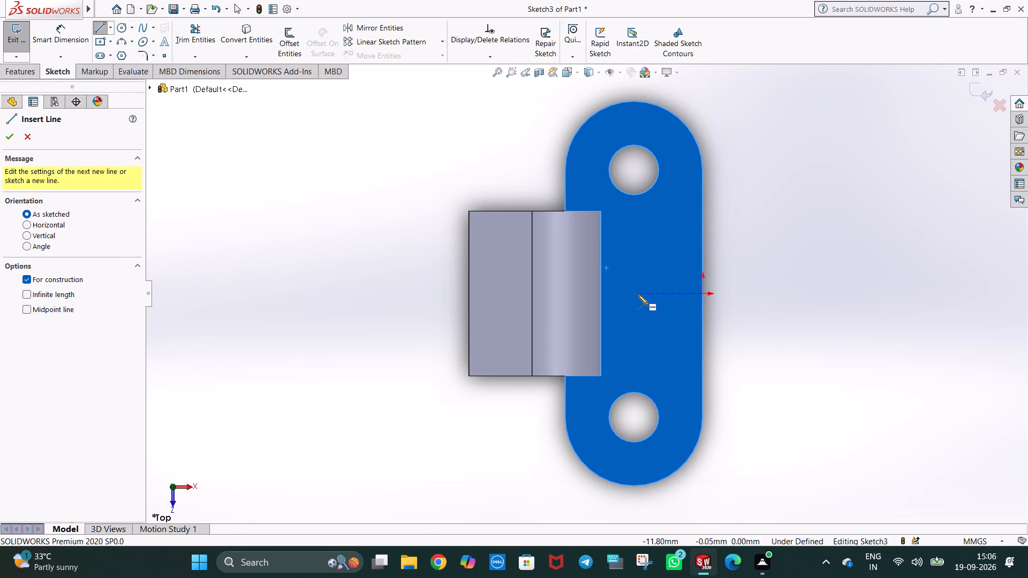
pyautogui.click(633, 170)
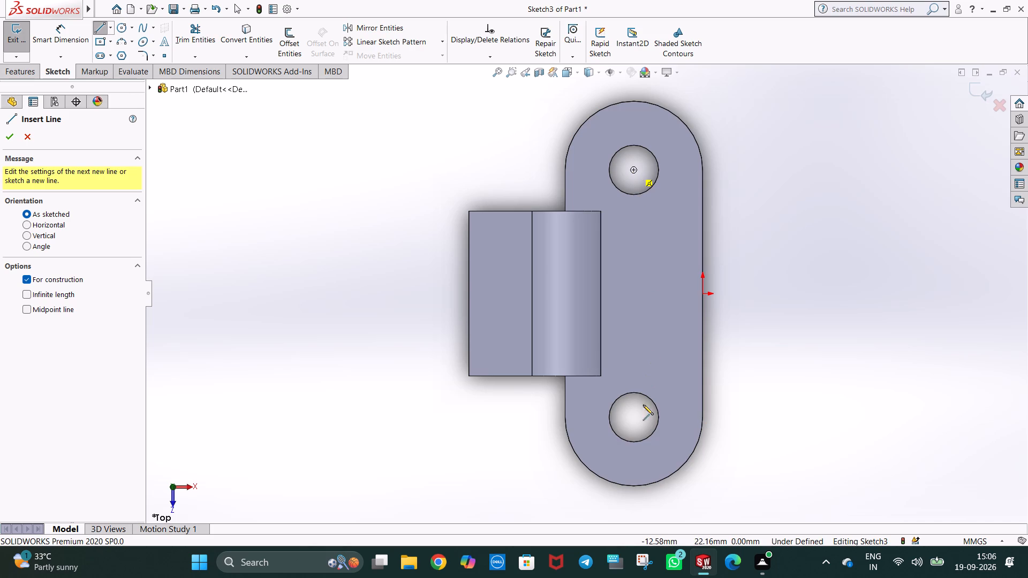
pyautogui.click(634, 417)
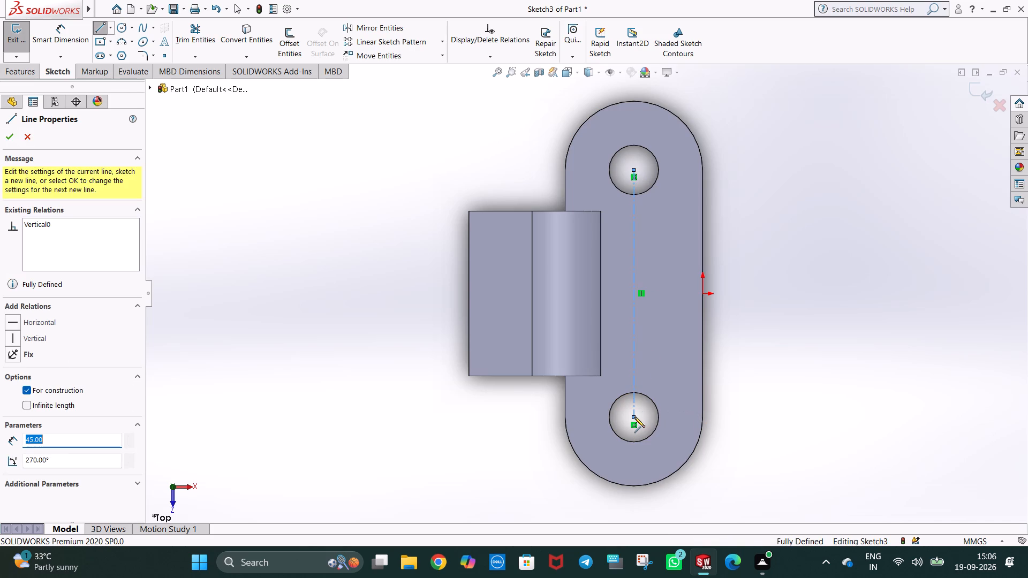
pyautogui.press('Escape')
# Draw a horizontal centerline, 30 mm long, from the vertical centerline's midpoint to the arm's outer end edge.
pyautogui.click(111, 28)
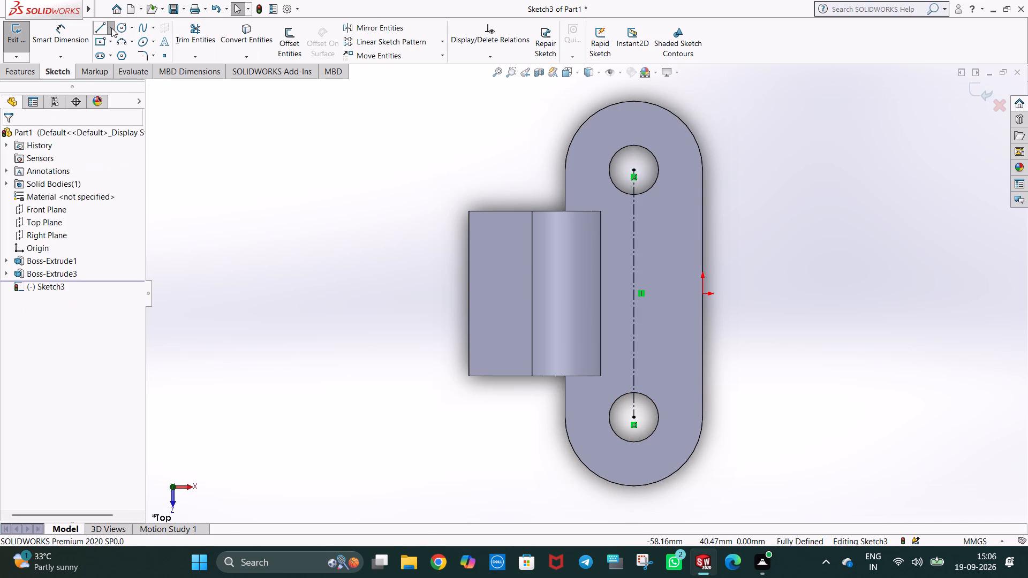
pyautogui.click(123, 55)
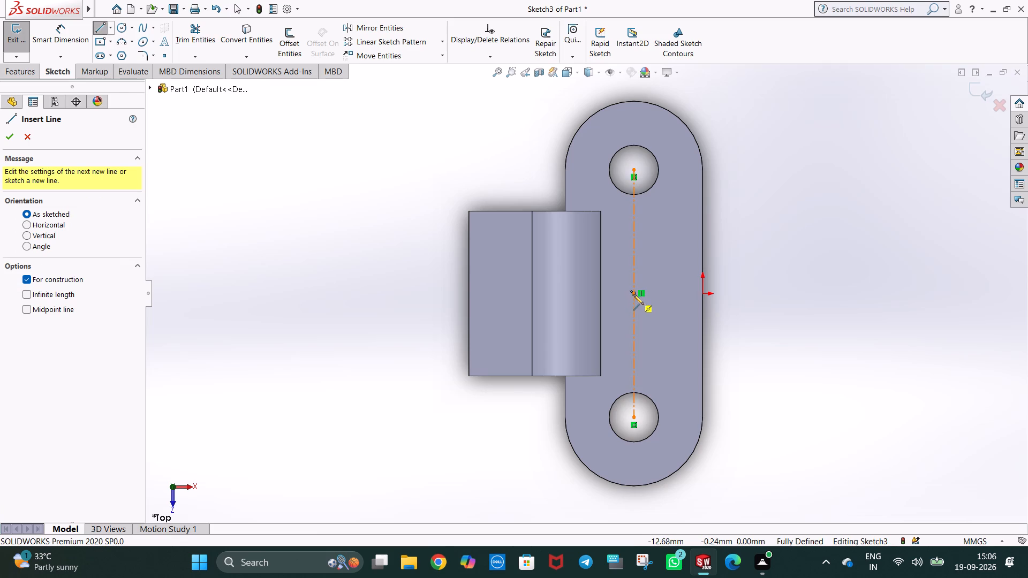
pyautogui.click(634, 294)
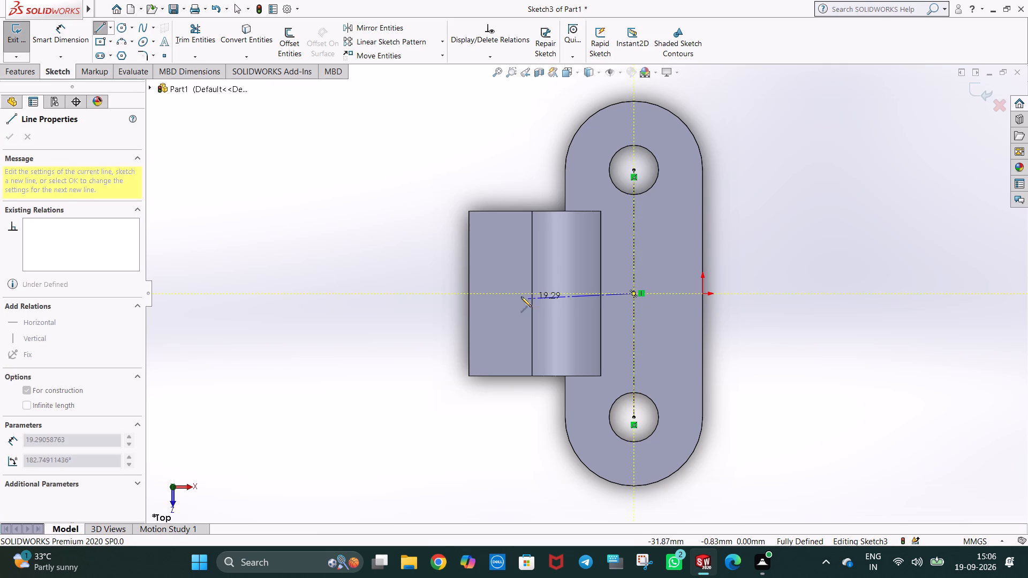
pyautogui.click(468, 293)
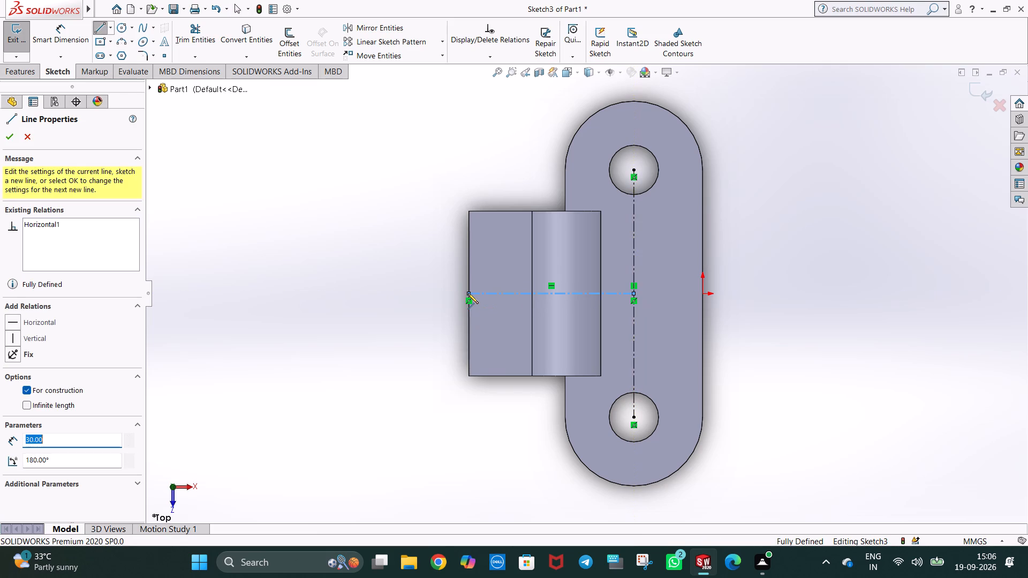
pyautogui.press('Escape')
# Sketch a circle centered on the horizontal centerline's endpoint at the arm's end edge, with a 12.5 mm radius.
pyautogui.click(120, 29)
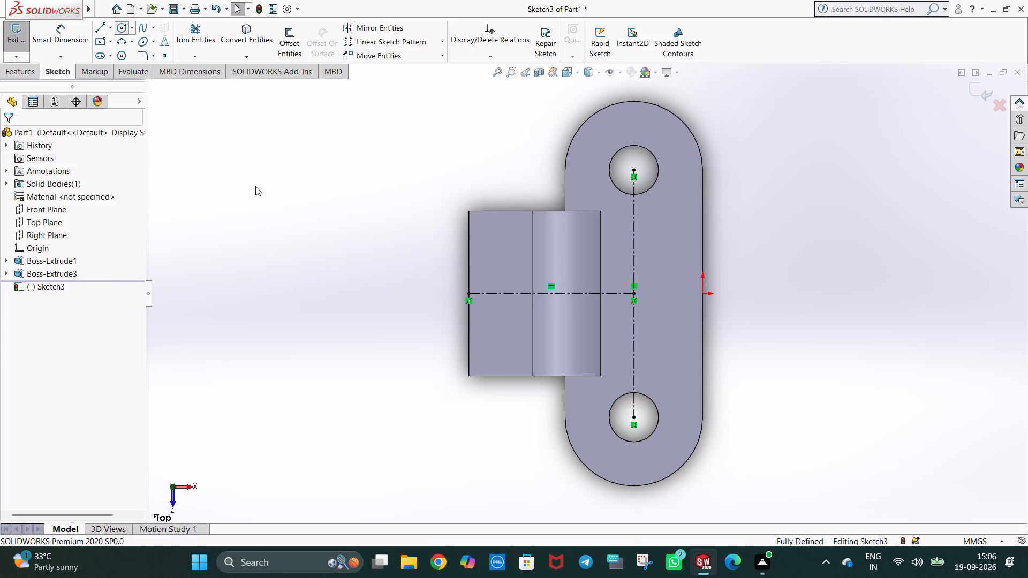
pyautogui.click(467, 292)
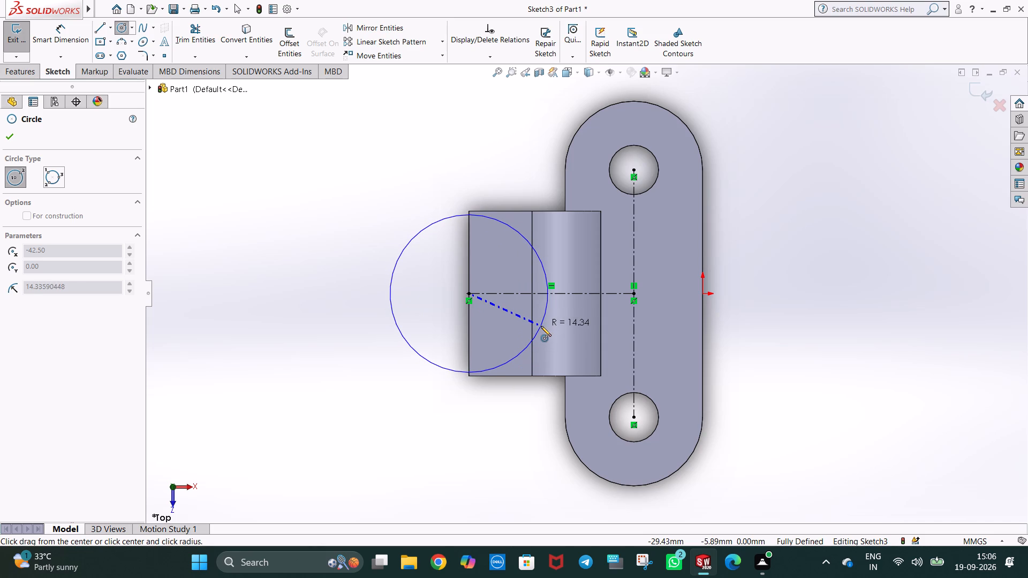
pyautogui.click(541, 325)
pyautogui.write('12.5')
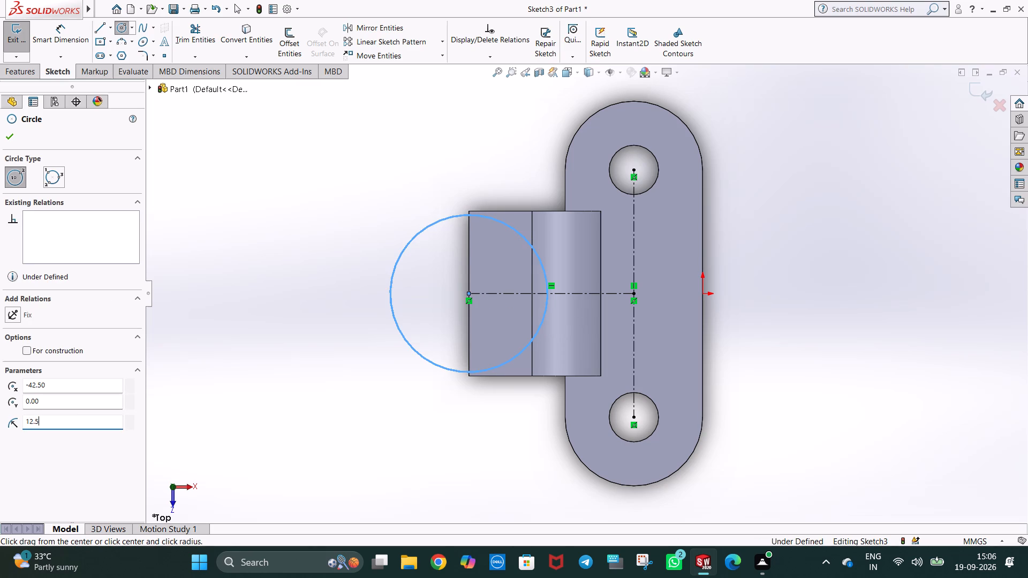
pyautogui.press('Return')
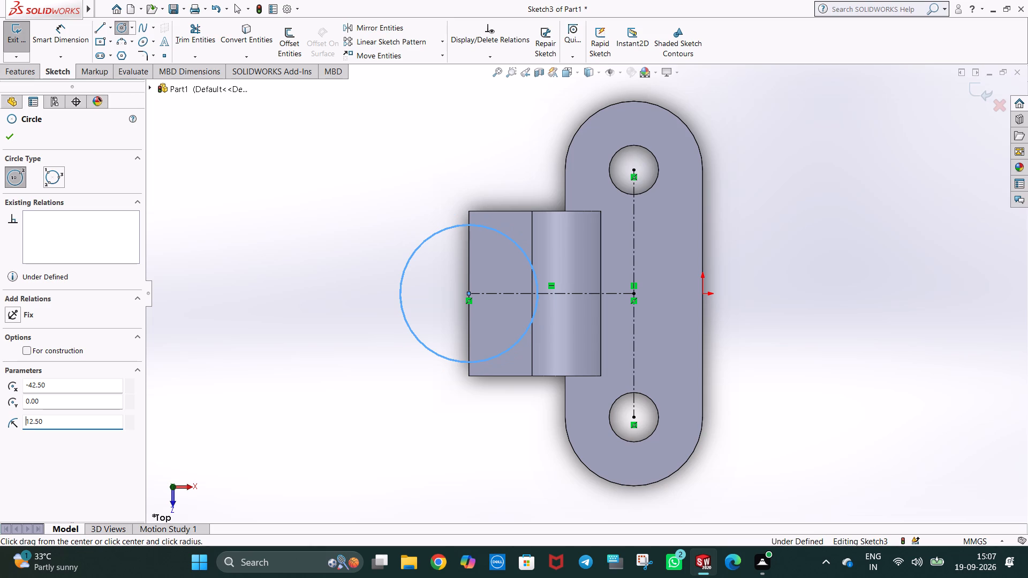
# Undo the 12.5 mm radius circle, both centerlines, their sketch and the arm's 30 mm extrude.
pyautogui.moveTo(417, 204); pyautogui.dragTo(420, 192, button='middle')
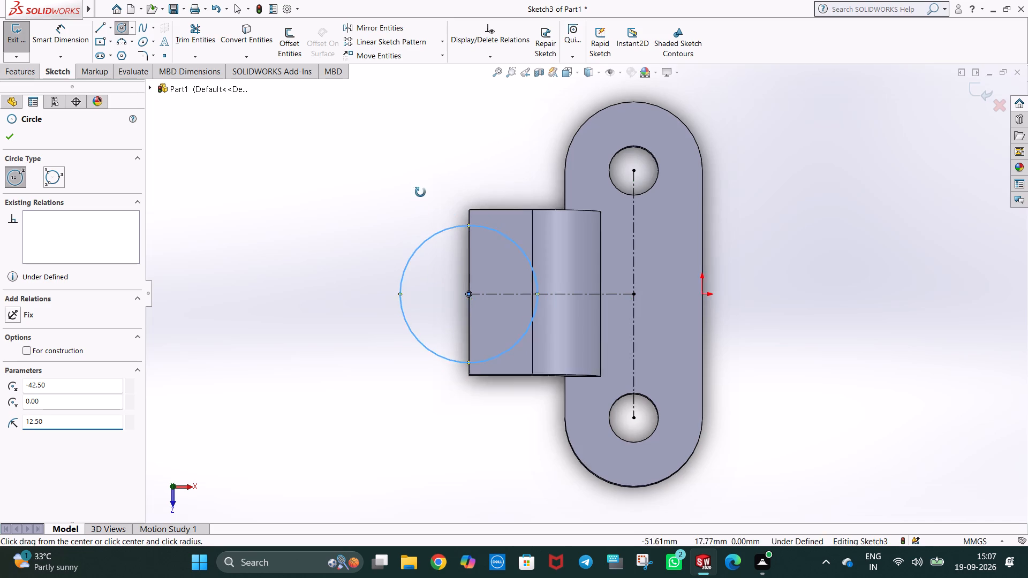
pyautogui.moveTo(420, 192); pyautogui.dragTo(482, 167, button='middle')
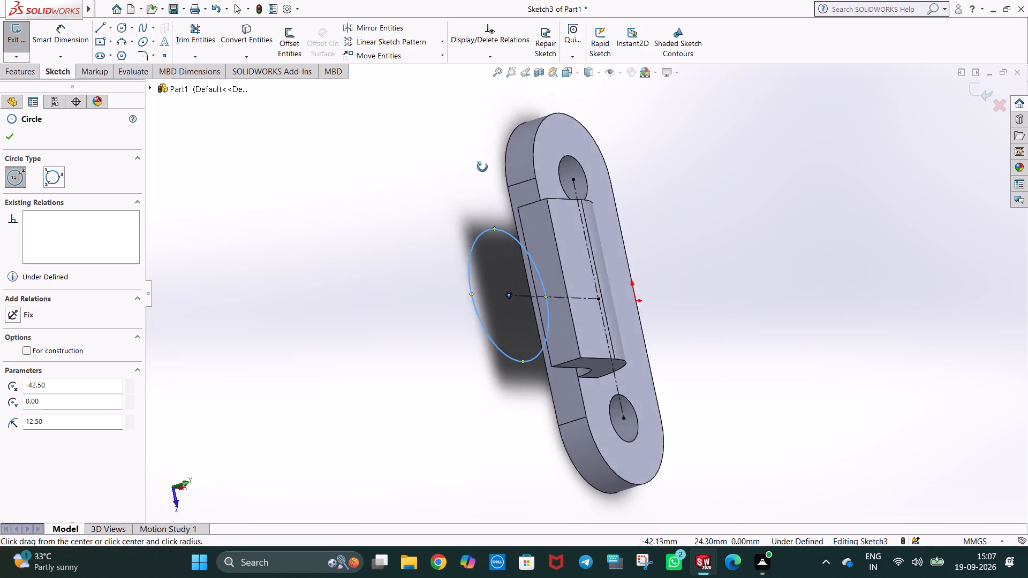
pyautogui.moveTo(482, 167); pyautogui.dragTo(404, 207, button='middle')
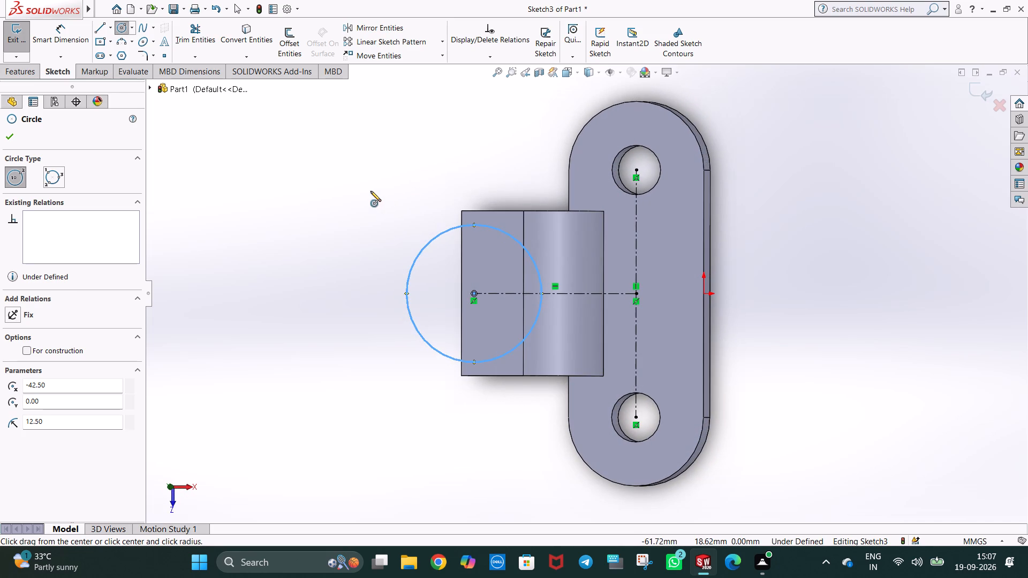
pyautogui.click(371, 191)
pyautogui.press('Escape')
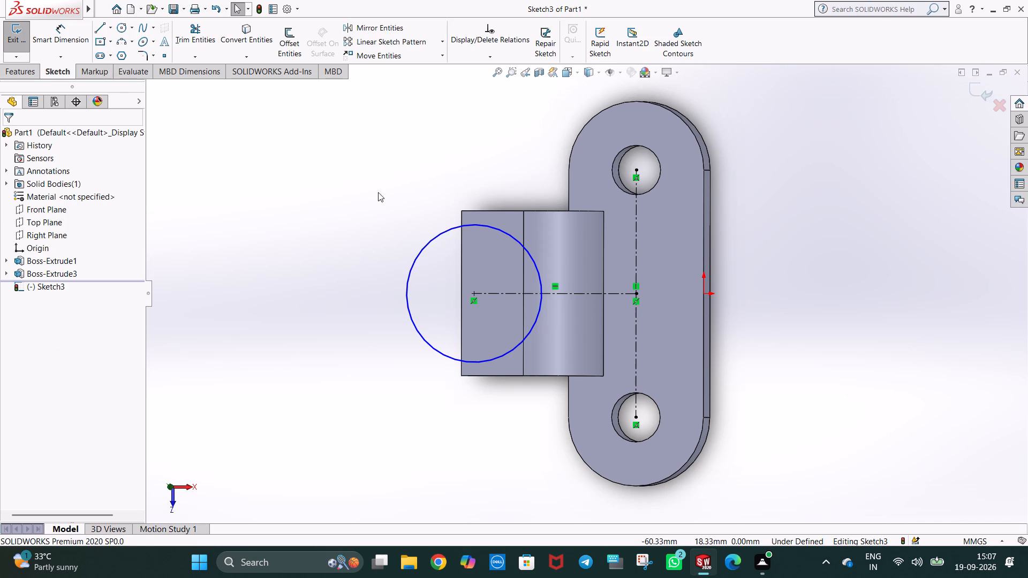
pyautogui.click(345, 159)
pyautogui.hotkey('ctrl', 'z')
pyautogui.hotkey('ctrl', 'z')
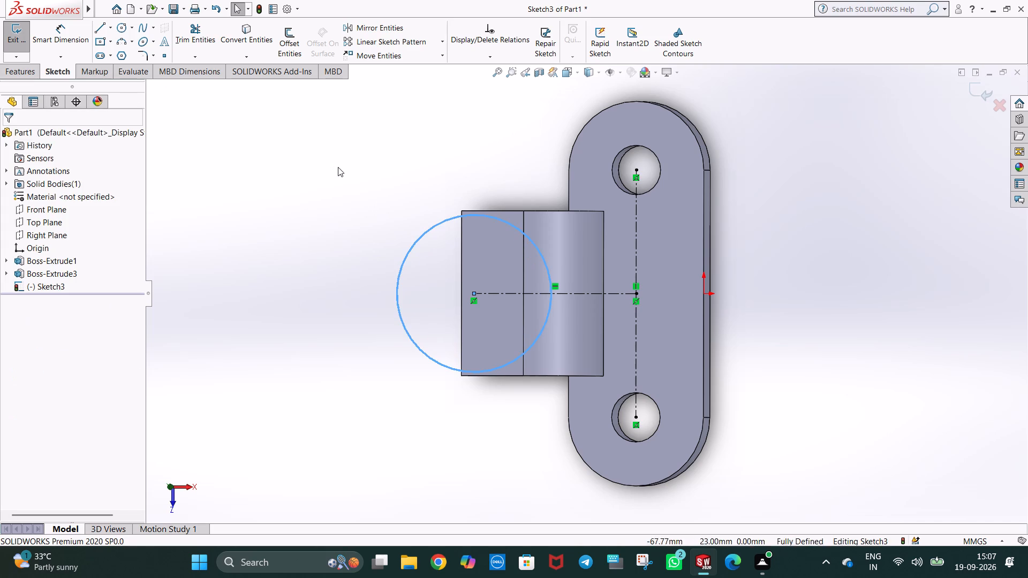
pyautogui.hotkey('ctrl', 'z')
pyautogui.click(337, 179)
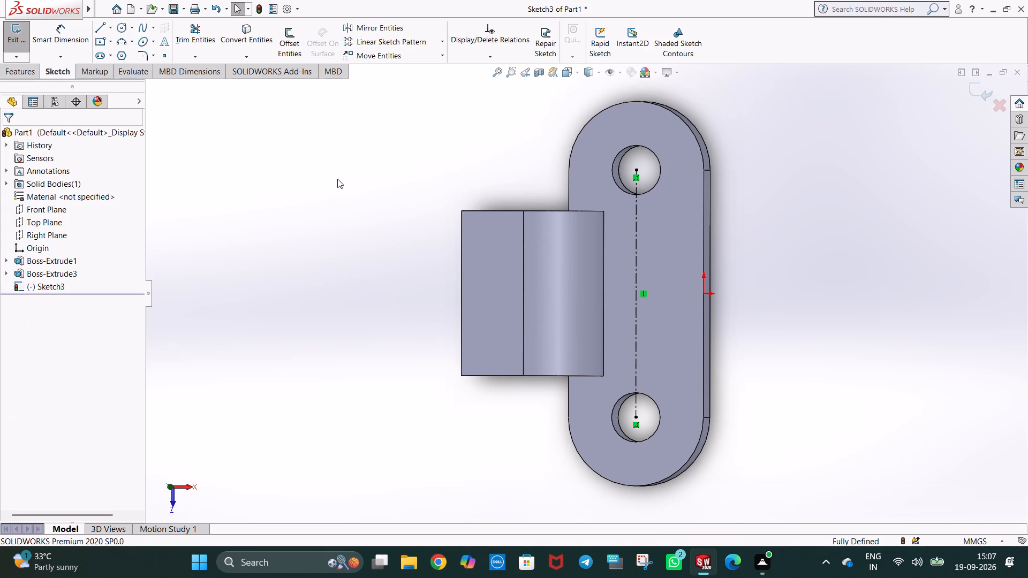
pyautogui.hotkey('ctrl', 'z')
pyautogui.hotkey('ctrl', 'z')
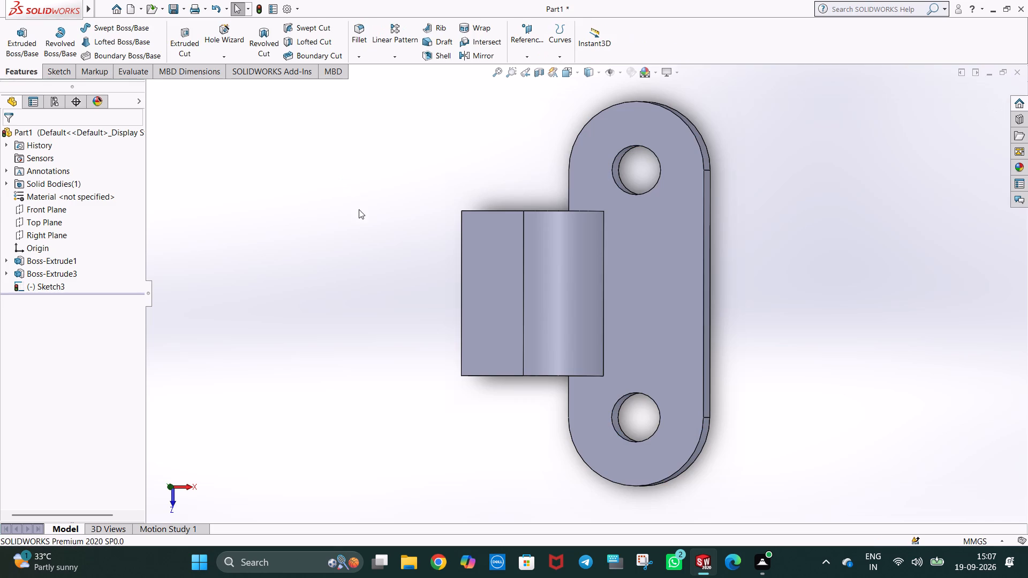
pyautogui.hotkey('ctrl', 'z')
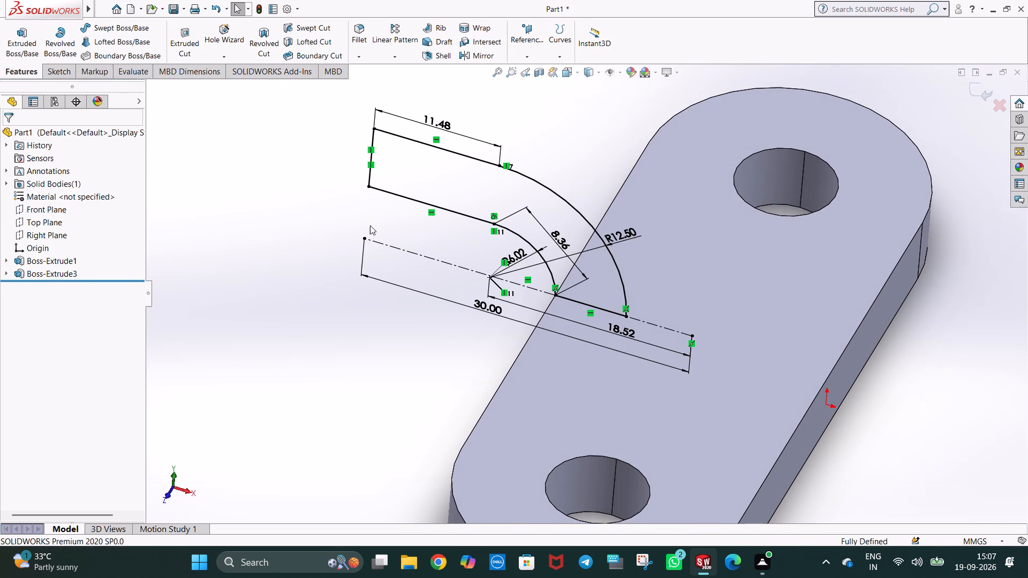
# Extrude the curved arm profile as a mid-plane boss with a 25 mm depth.
pyautogui.click(2, 67)
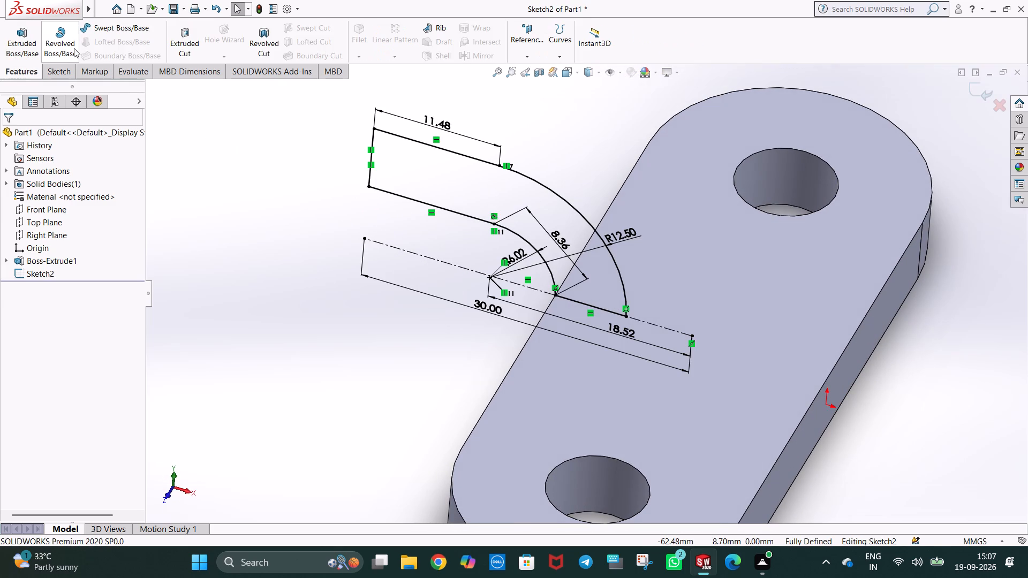
pyautogui.click(24, 44)
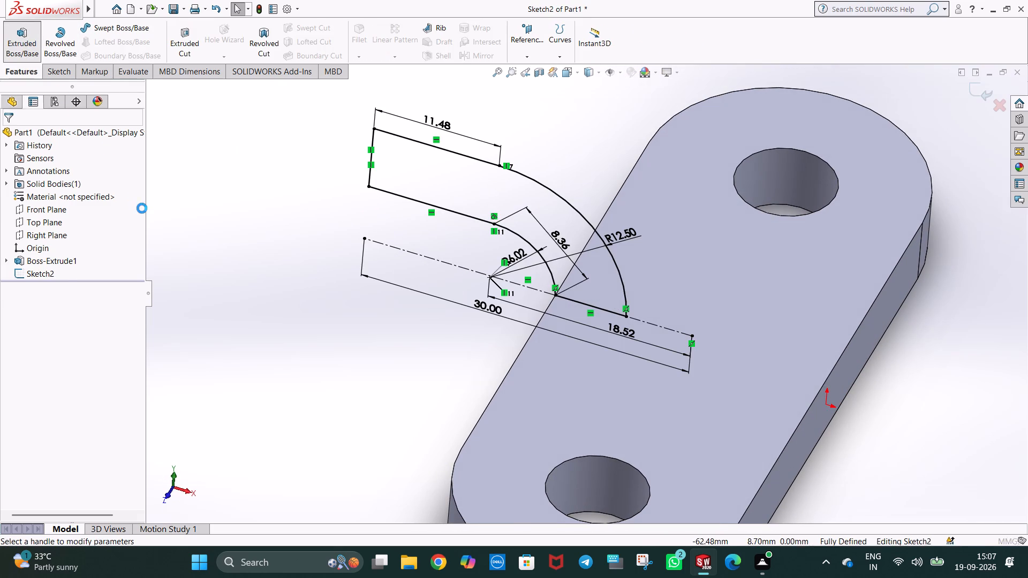
pyautogui.click(80, 209)
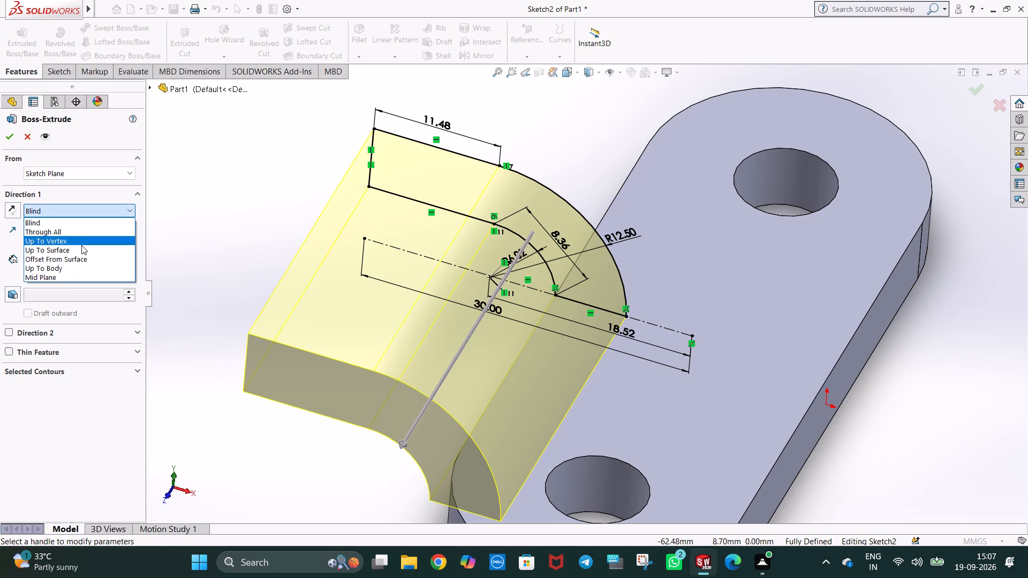
pyautogui.click(77, 280)
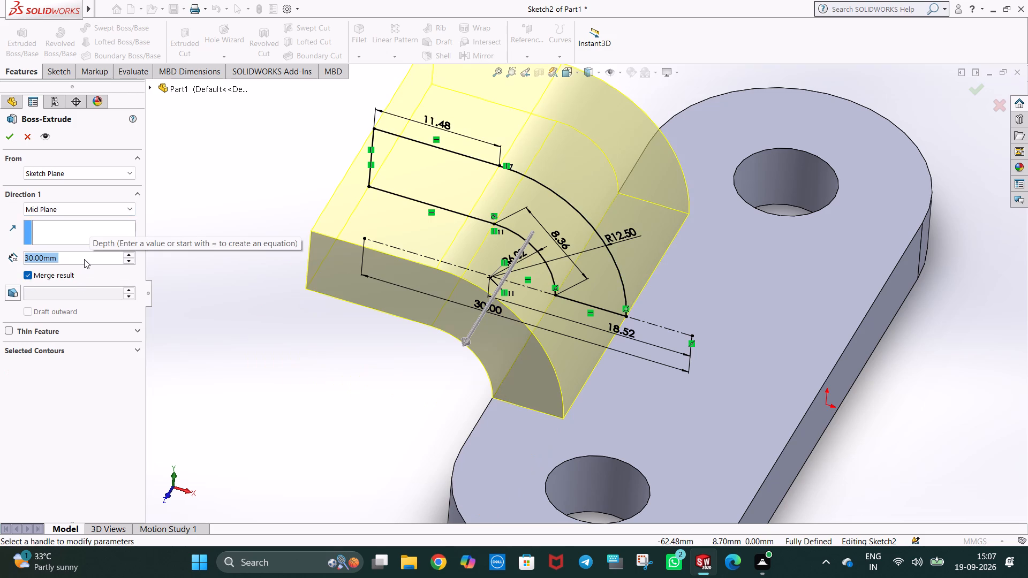
pyautogui.write('25')
pyautogui.press('Return')
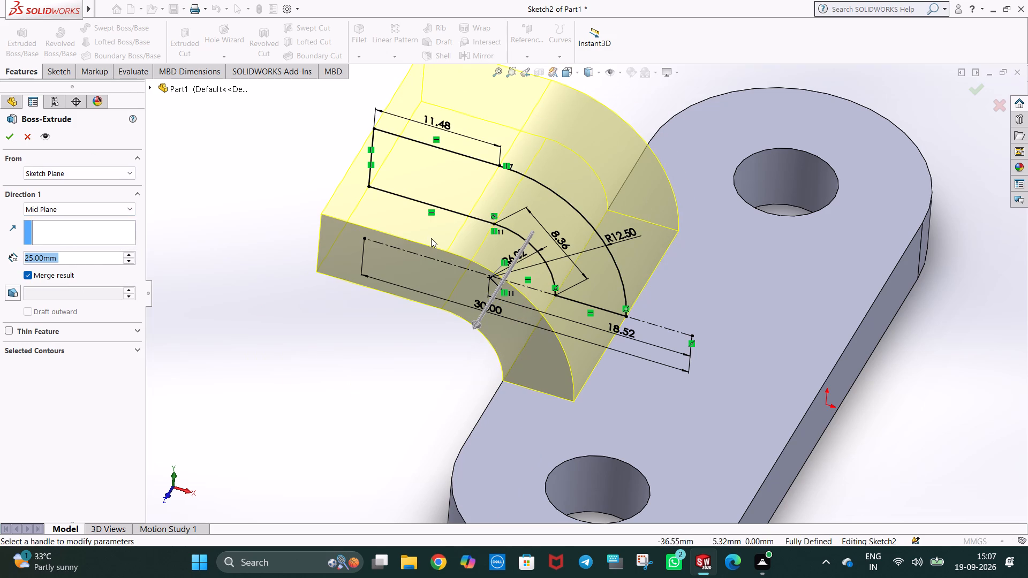
pyautogui.moveTo(431, 239); pyautogui.dragTo(422, 330, button='middle')
pyautogui.click(13, 141)
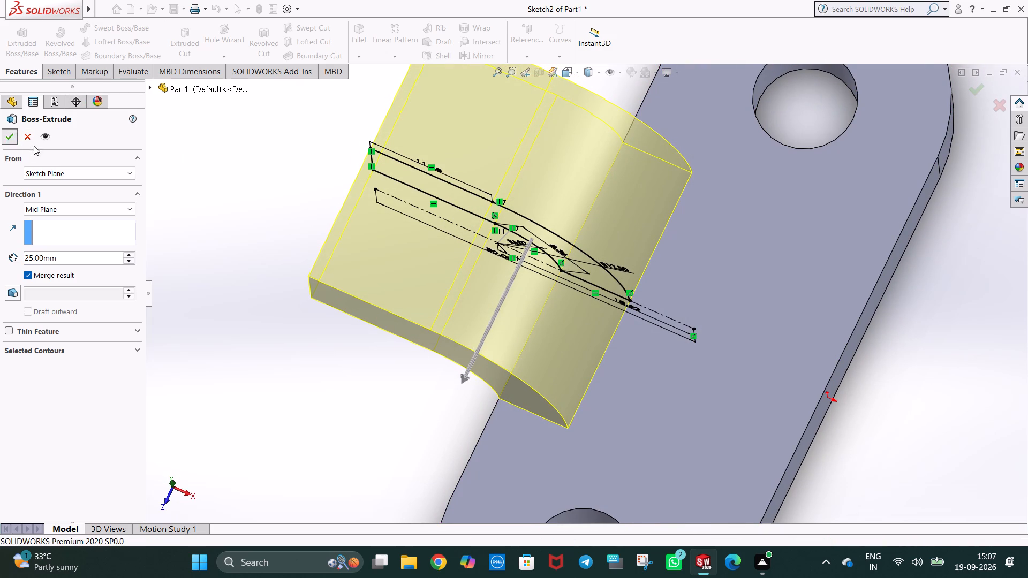
# Start a sketch on the base's top face and draw a 45 mm vertical centerline between the two hole centers.
pyautogui.scroll(1, 429, 179)
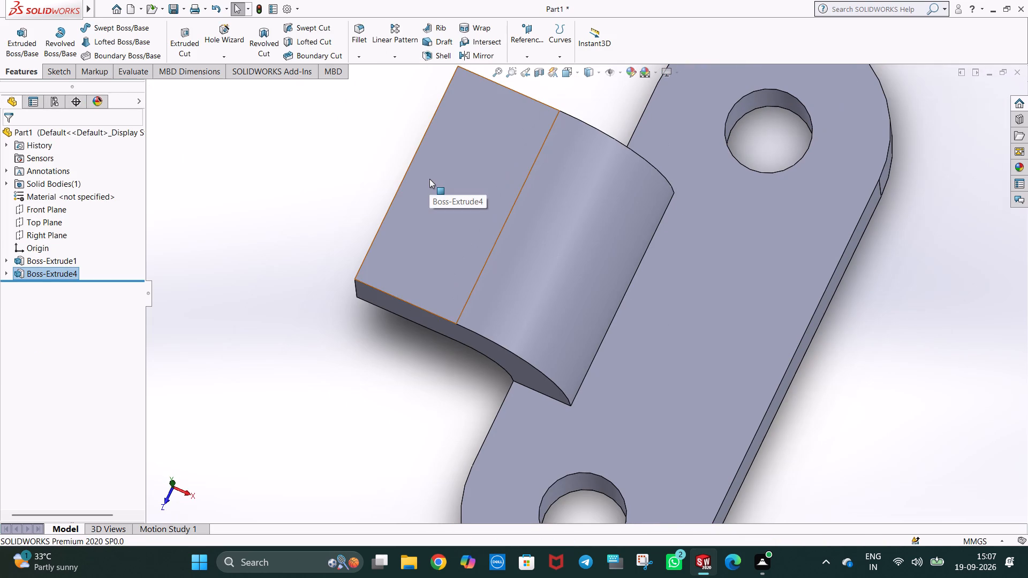
pyautogui.hotkey('ctrl', '5')
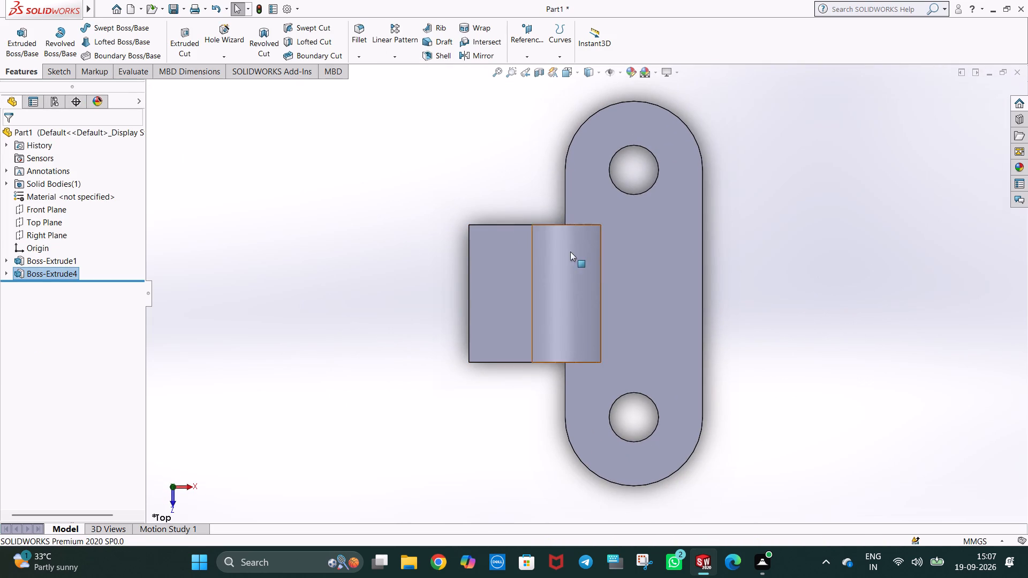
pyautogui.rightClick(642, 267)
pyautogui.click(662, 249)
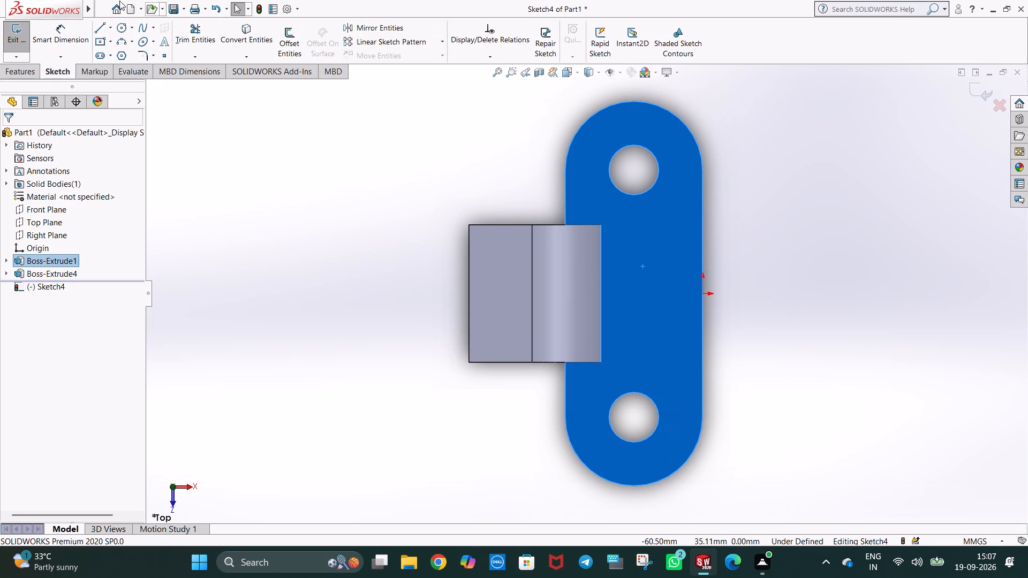
pyautogui.click(108, 26)
pyautogui.click(119, 54)
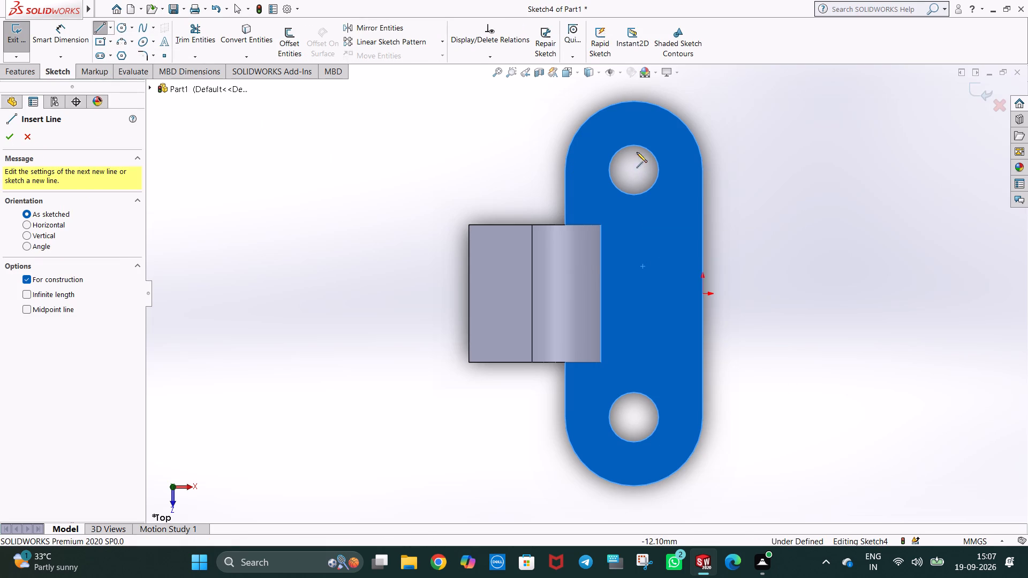
pyautogui.click(633, 170)
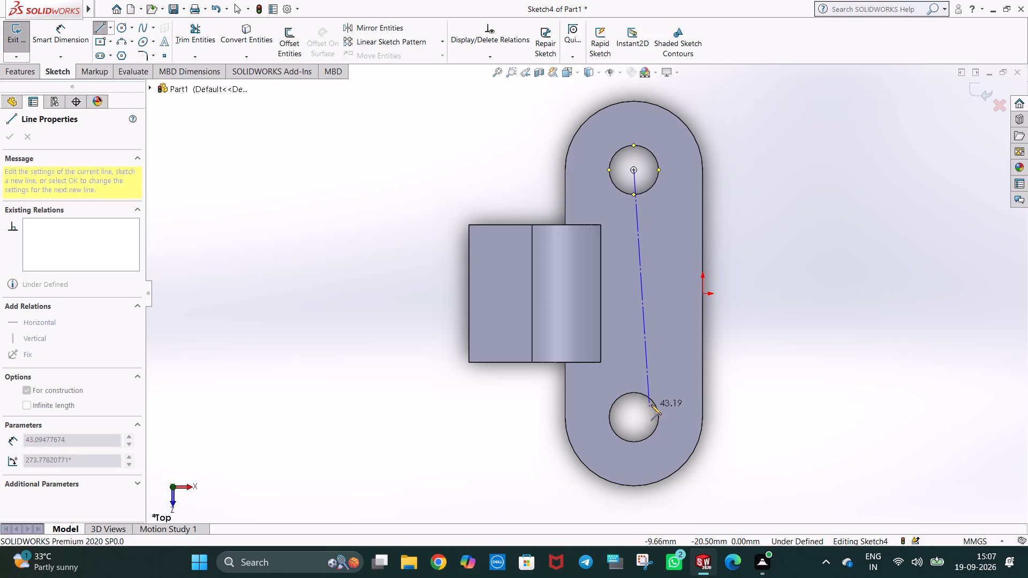
pyautogui.click(633, 417)
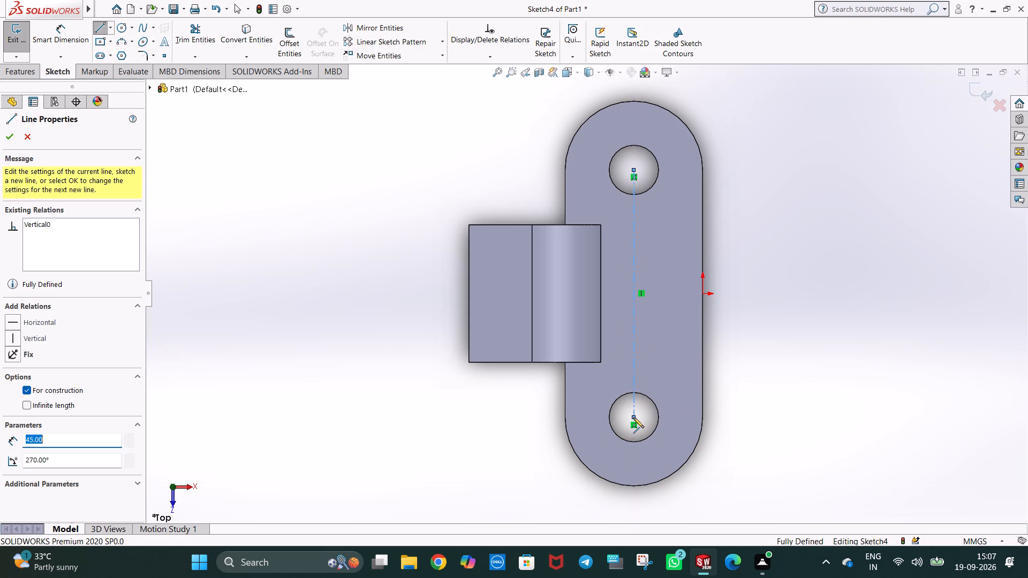
pyautogui.press('Escape')
# Draw a 30 mm horizontal centerline from the vertical centerline's midpoint to the arm's outer end edge.
pyautogui.click(110, 32)
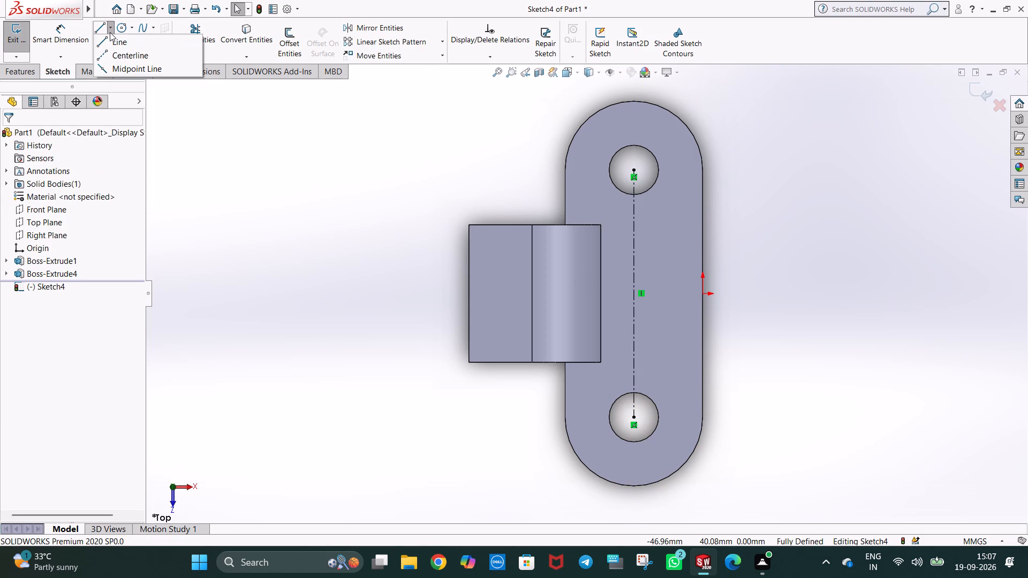
pyautogui.click(121, 51)
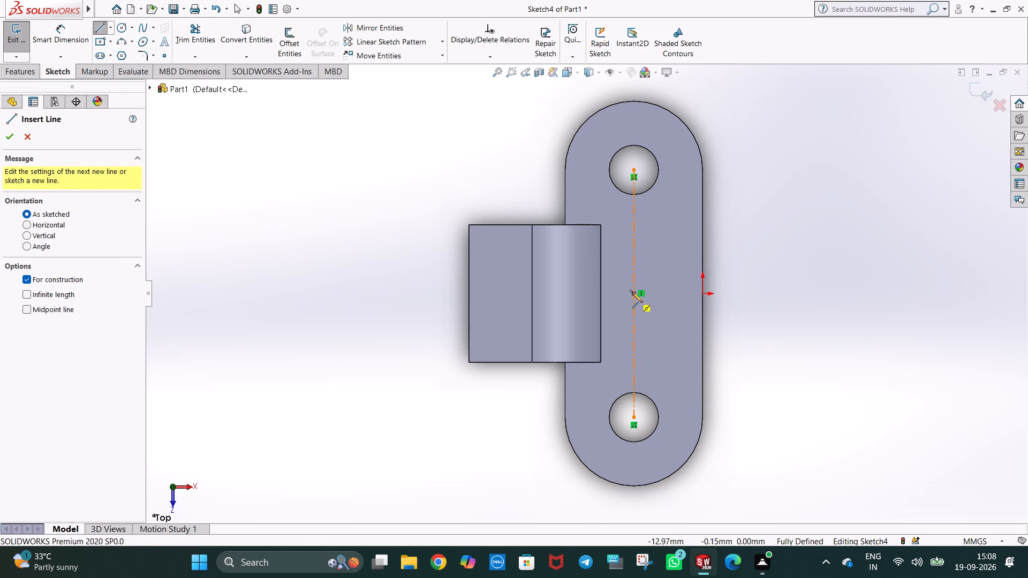
pyautogui.click(633, 292)
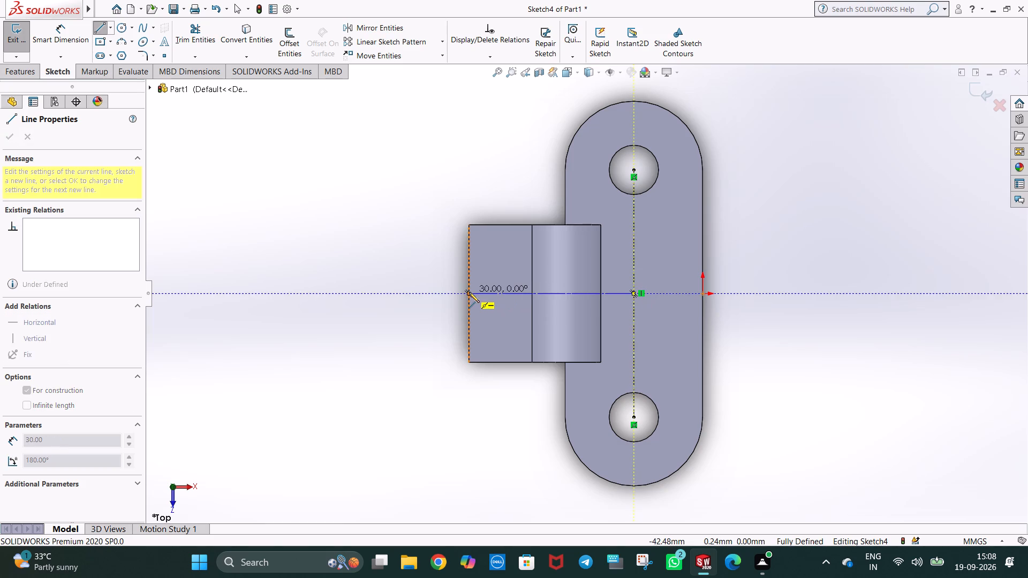
pyautogui.click(469, 292)
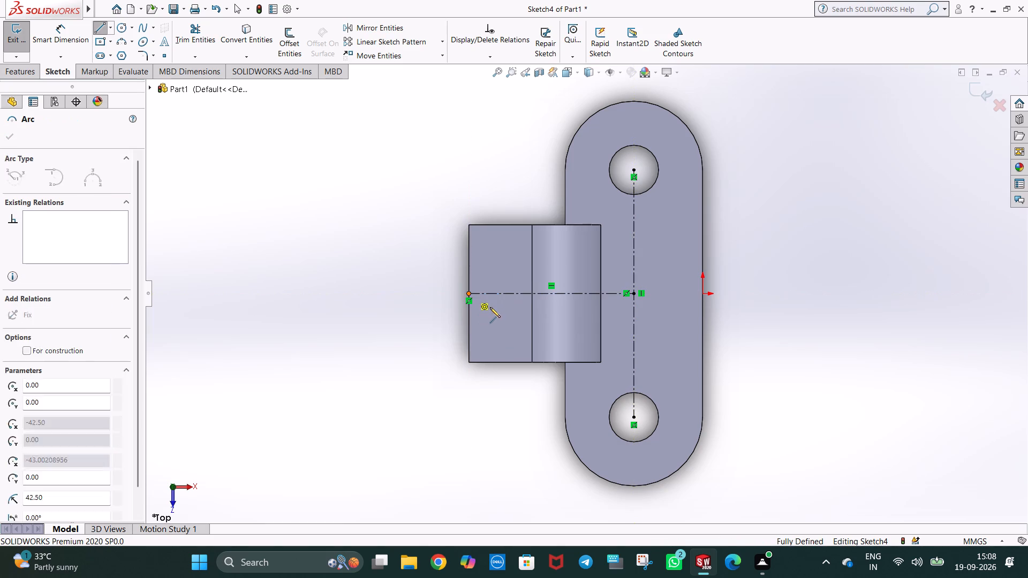
pyautogui.press('Escape')
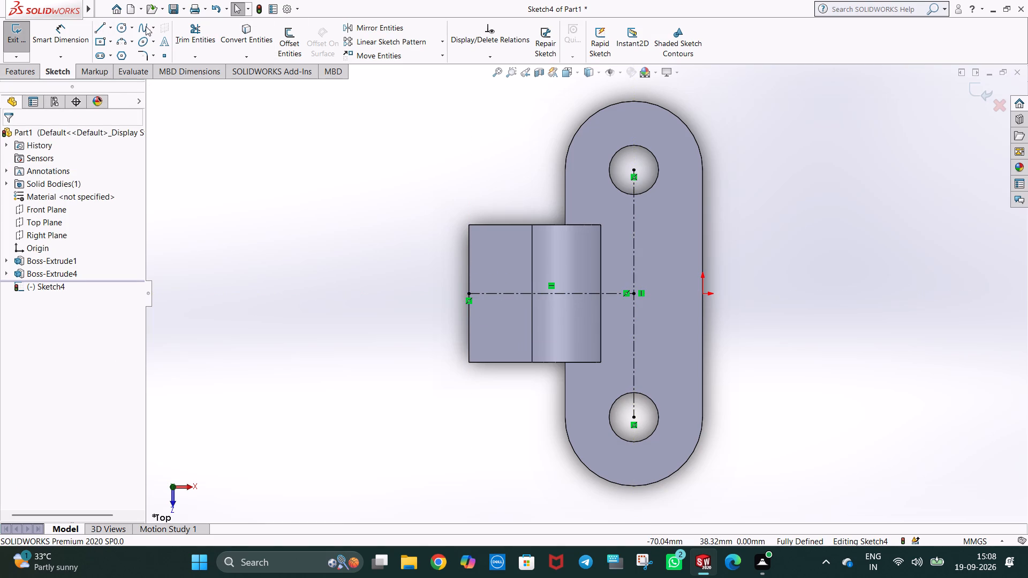
# Sketch a circle with a 12.5 mm radius centered on the horizontal centerline's endpoint at the arm's outer edge.
pyautogui.click(124, 28)
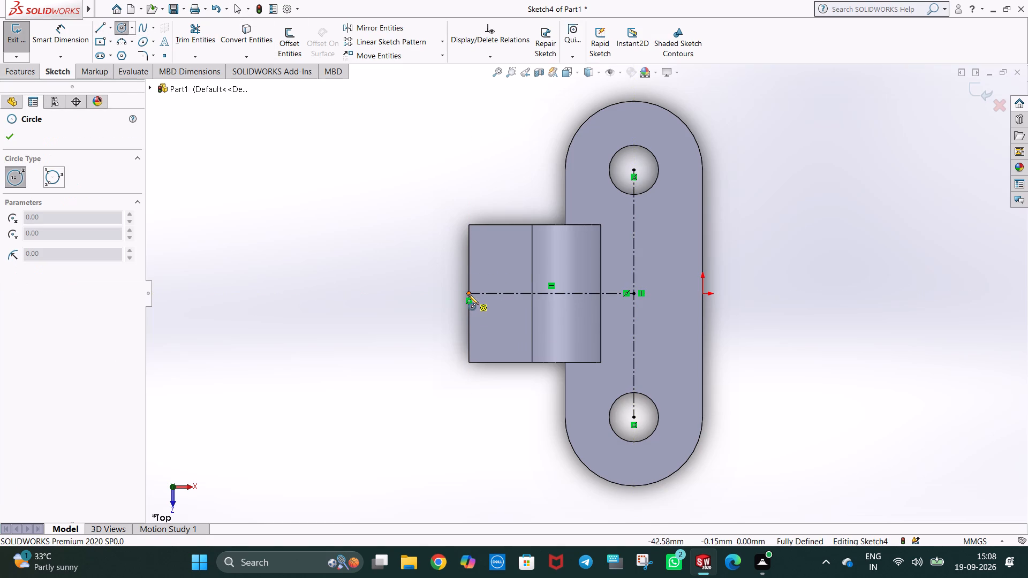
pyautogui.click(468, 294)
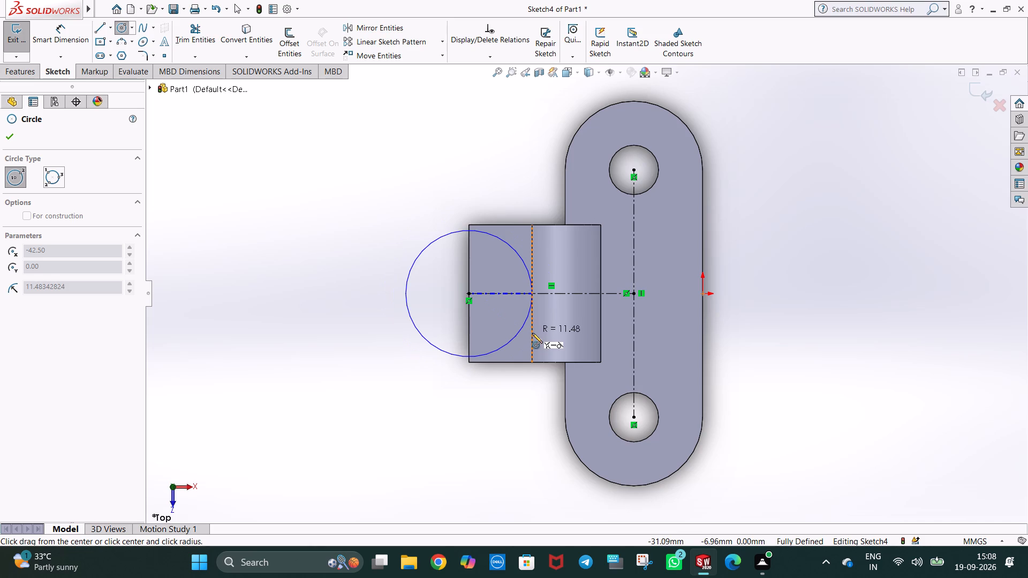
pyautogui.click(537, 338)
pyautogui.write('12.5')
pyautogui.press('Return')
pyautogui.press('Escape')
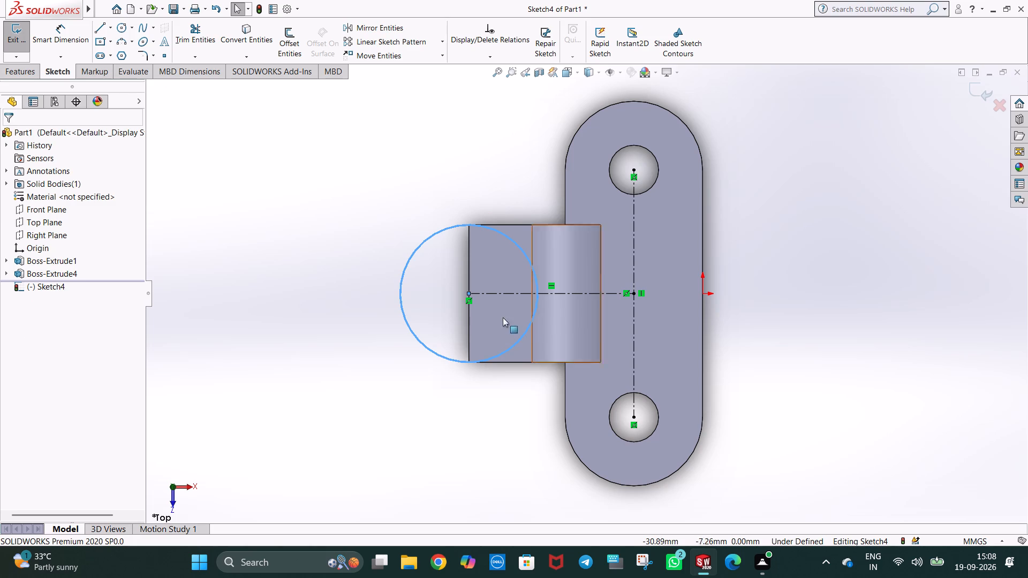
# Sketch a concentric inner circle with a 5.75 mm radius at the same centerline endpoint.
pyautogui.click(121, 22)
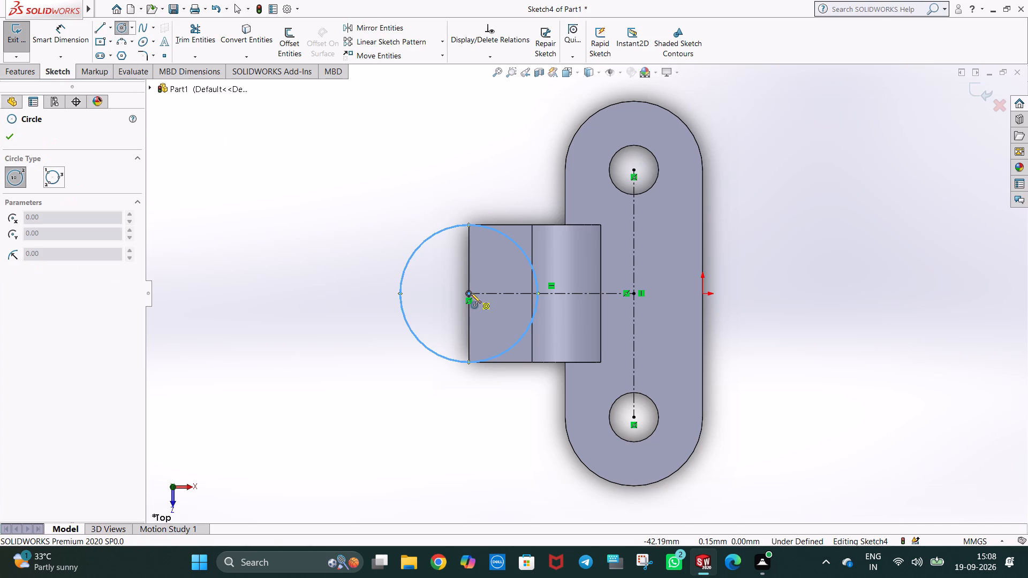
pyautogui.click(468, 293)
pyautogui.click(481, 315)
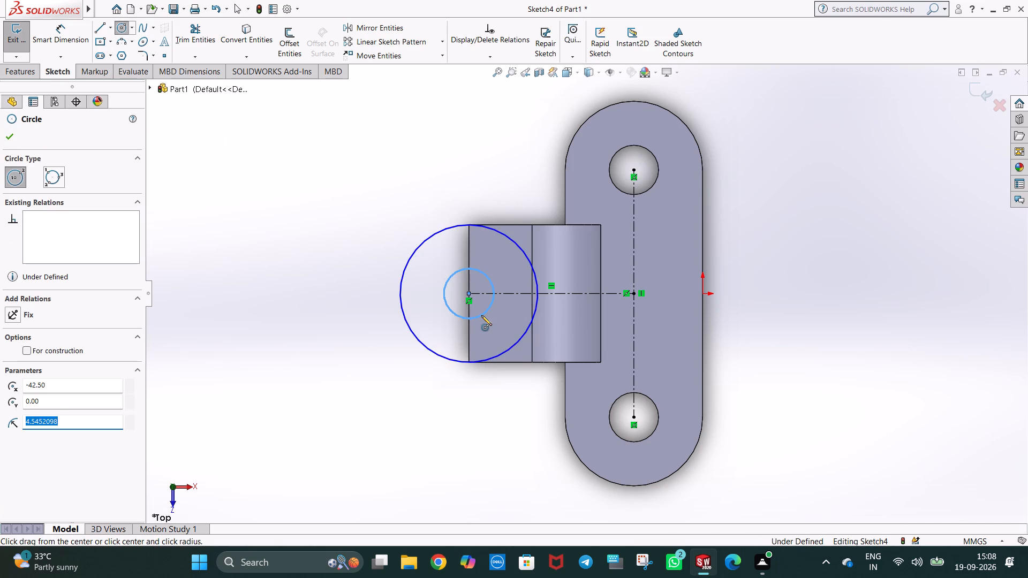
pyautogui.write('5.75')
pyautogui.press('Return')
pyautogui.press('Escape')
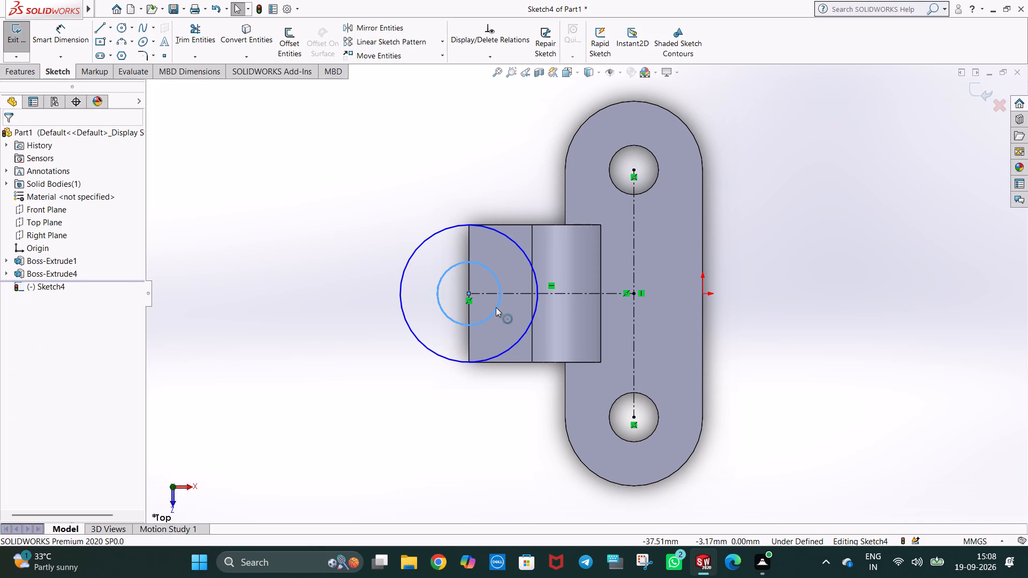
pyautogui.press('Escape')
pyautogui.click(376, 143)
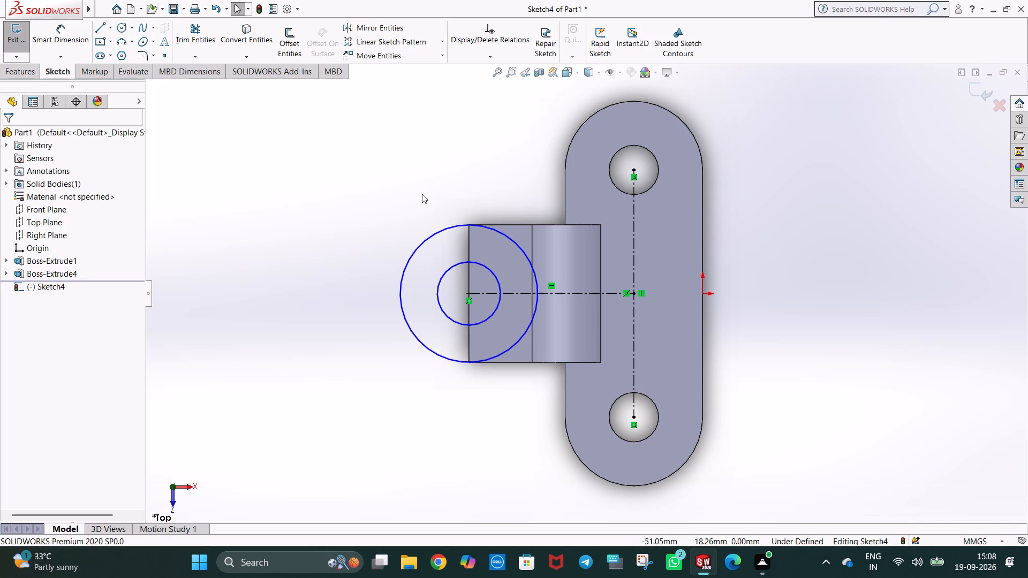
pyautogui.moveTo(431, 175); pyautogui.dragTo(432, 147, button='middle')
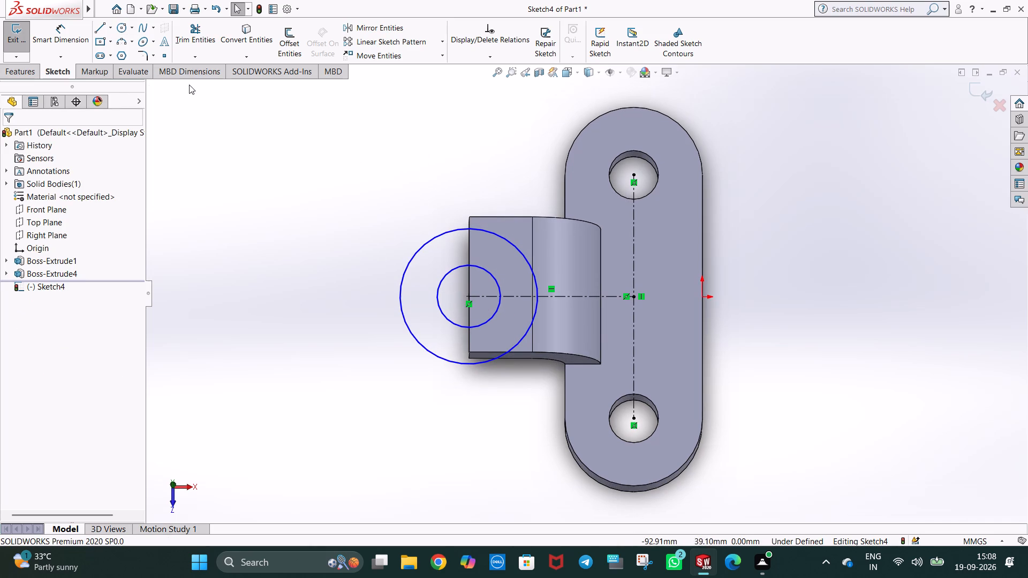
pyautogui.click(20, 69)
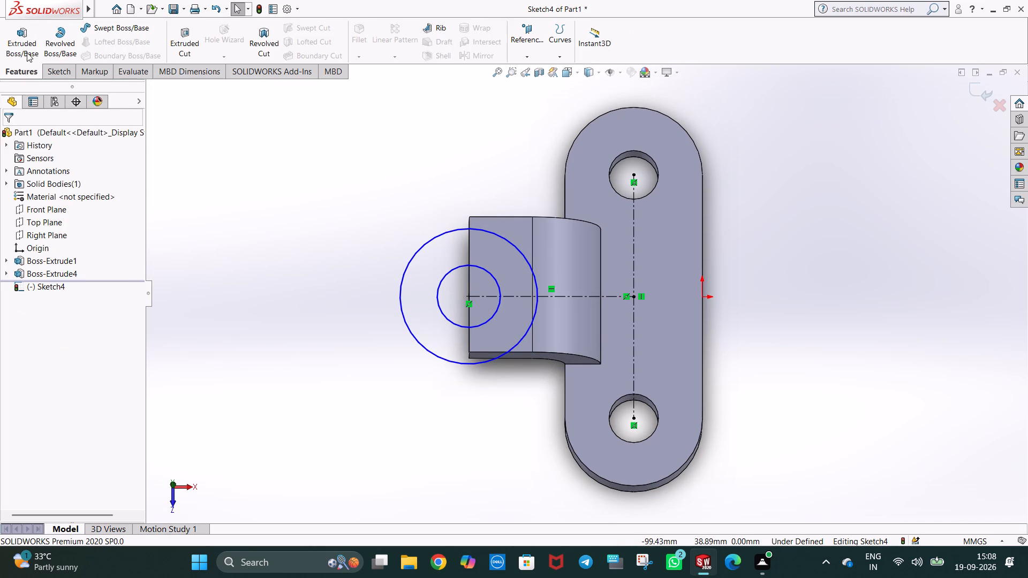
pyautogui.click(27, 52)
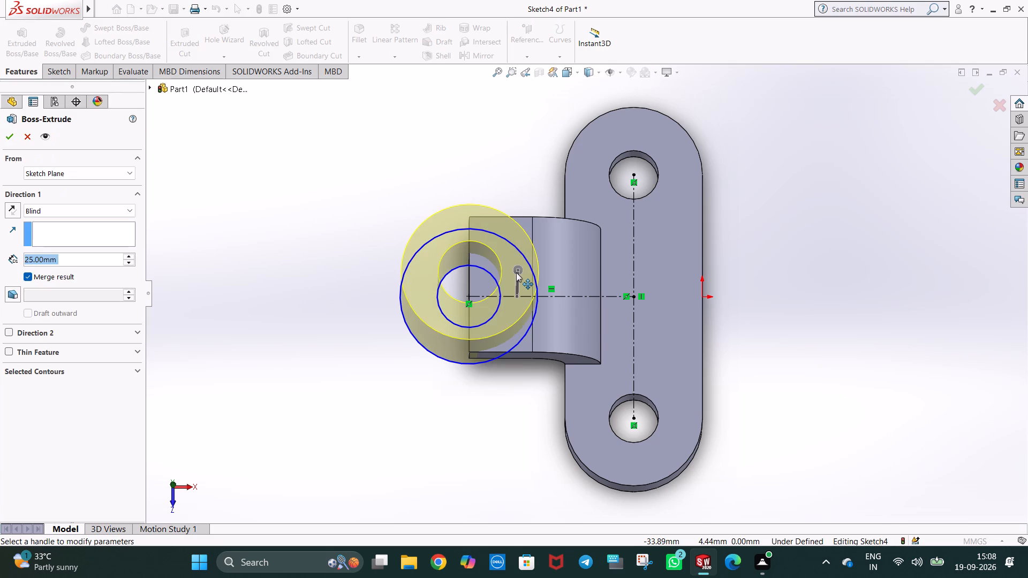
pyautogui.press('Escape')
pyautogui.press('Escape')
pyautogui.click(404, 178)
# Dimension the diameters of the outer and inner concentric circles at the arm's outer end.
pyautogui.click(58, 74)
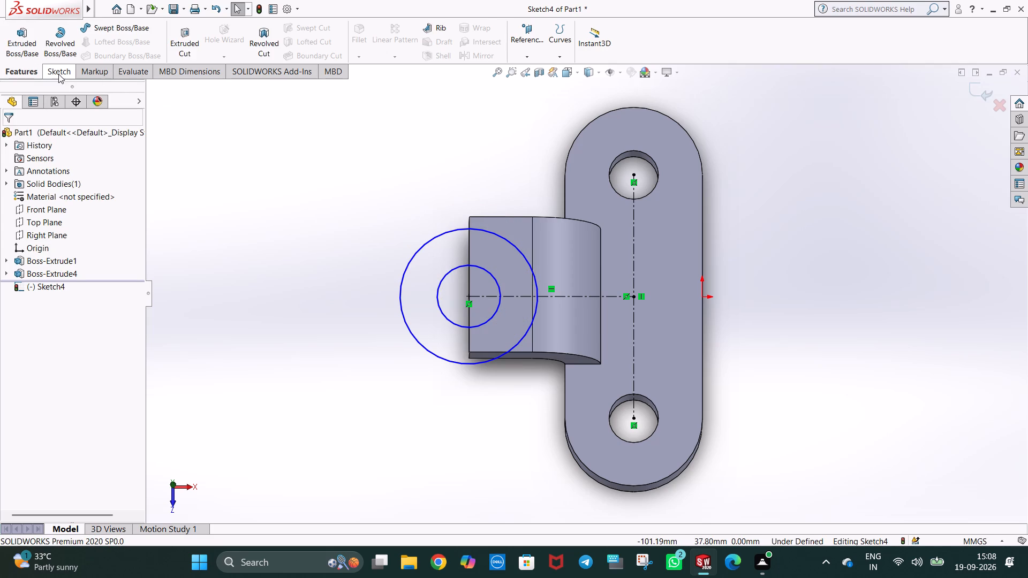
pyautogui.click(51, 32)
pyautogui.click(454, 230)
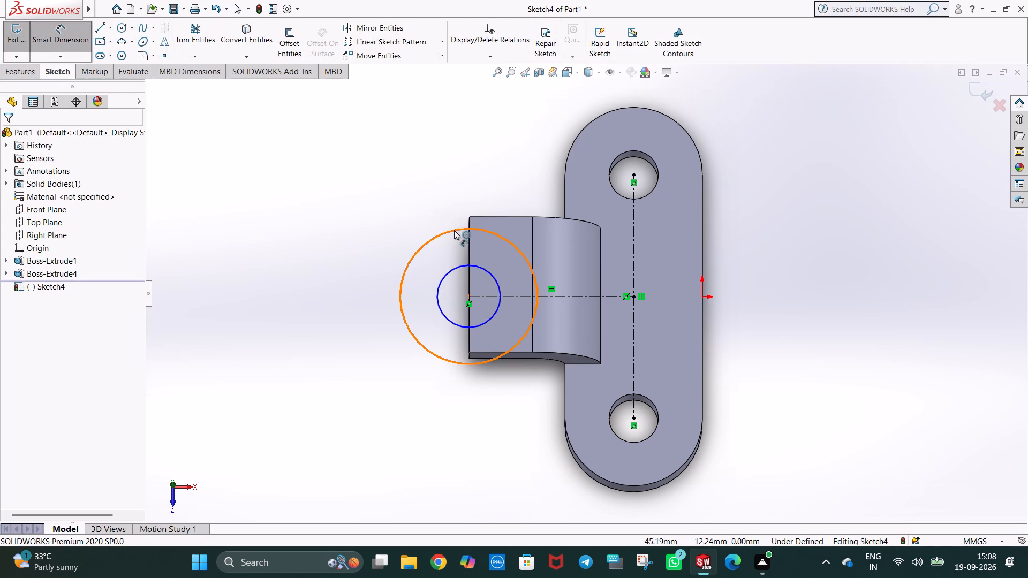
pyautogui.click(465, 193)
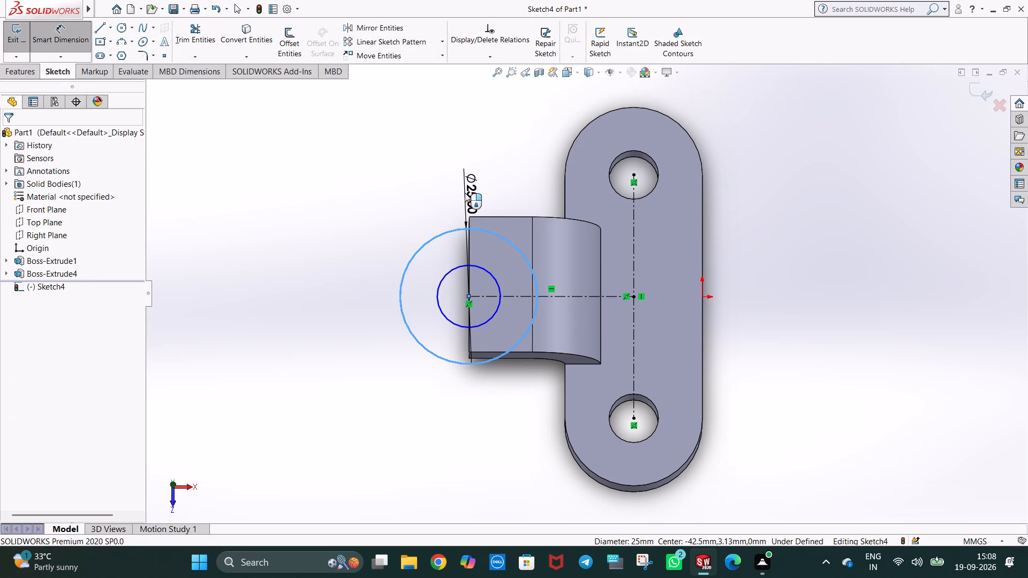
pyautogui.click(420, 176)
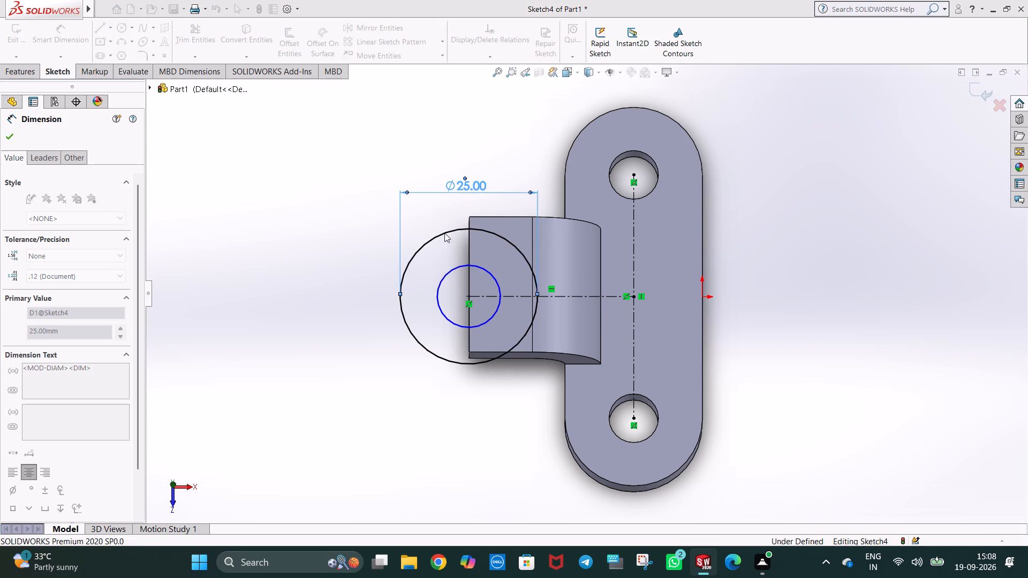
pyautogui.click(447, 272)
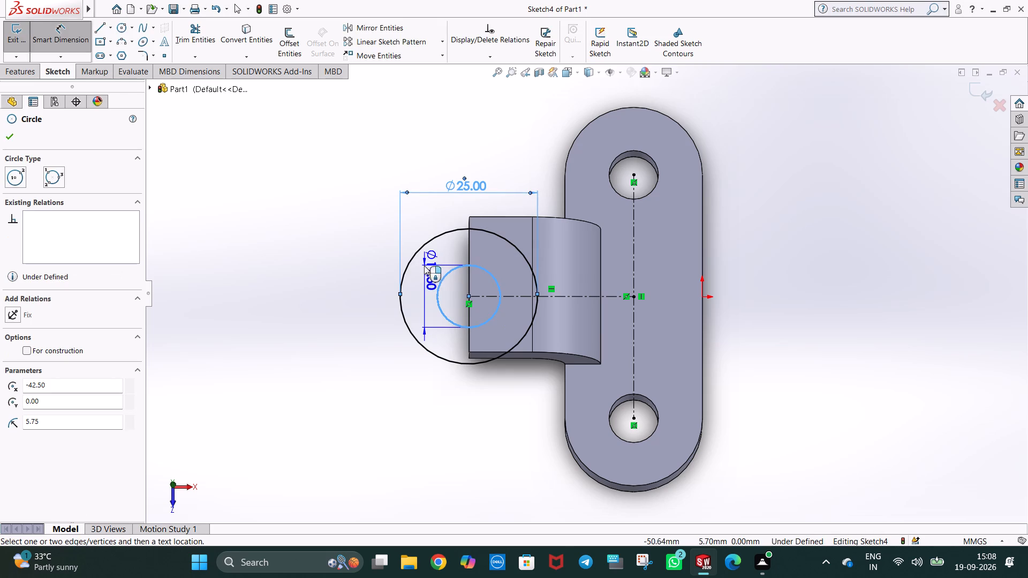
pyautogui.click(420, 288)
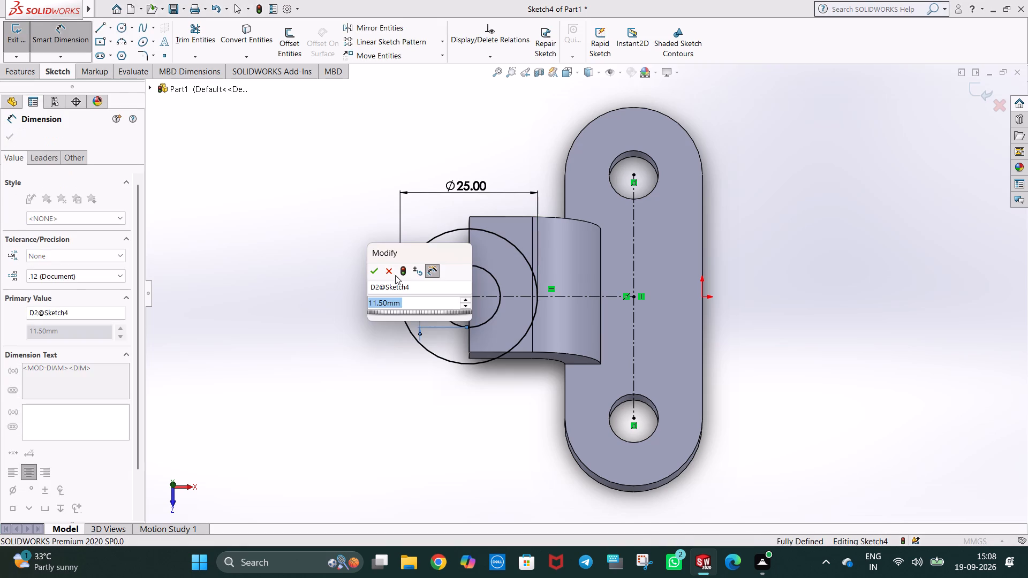
pyautogui.click(376, 267)
pyautogui.click(345, 223)
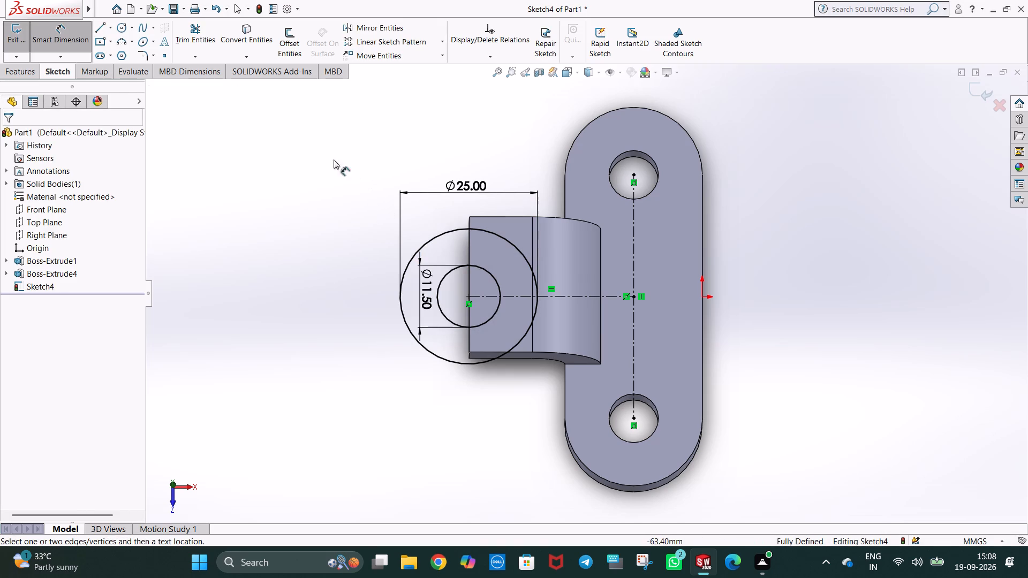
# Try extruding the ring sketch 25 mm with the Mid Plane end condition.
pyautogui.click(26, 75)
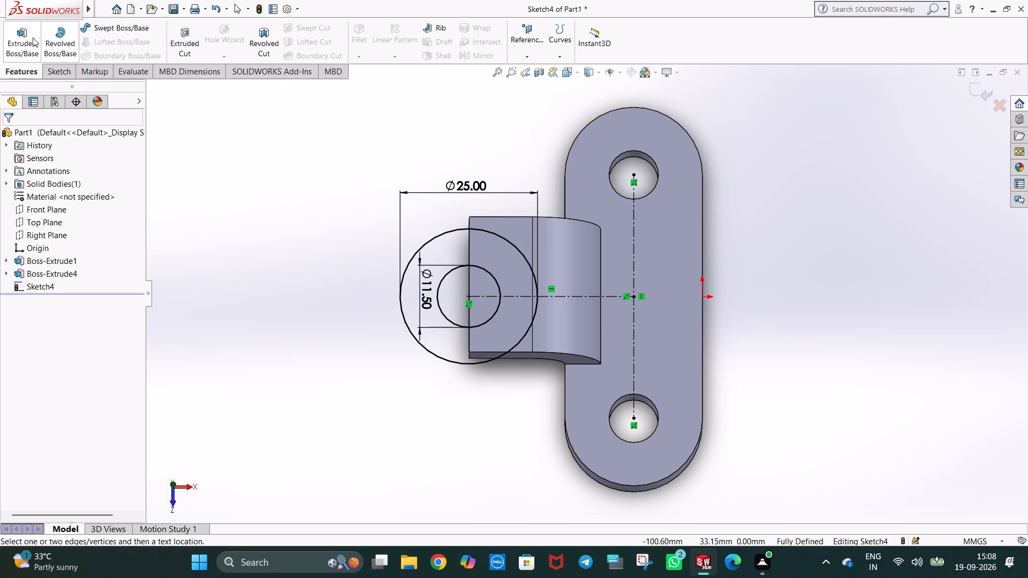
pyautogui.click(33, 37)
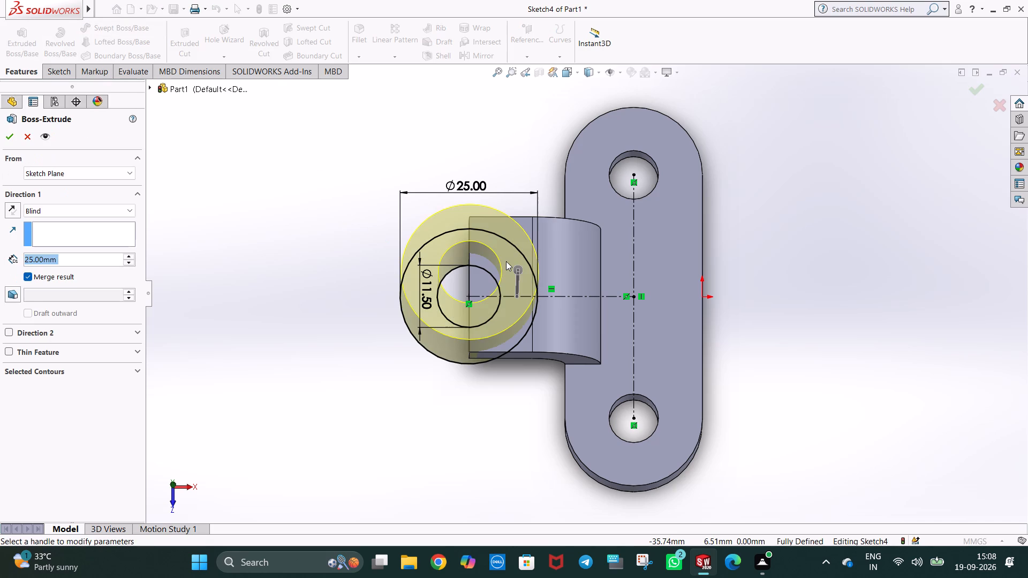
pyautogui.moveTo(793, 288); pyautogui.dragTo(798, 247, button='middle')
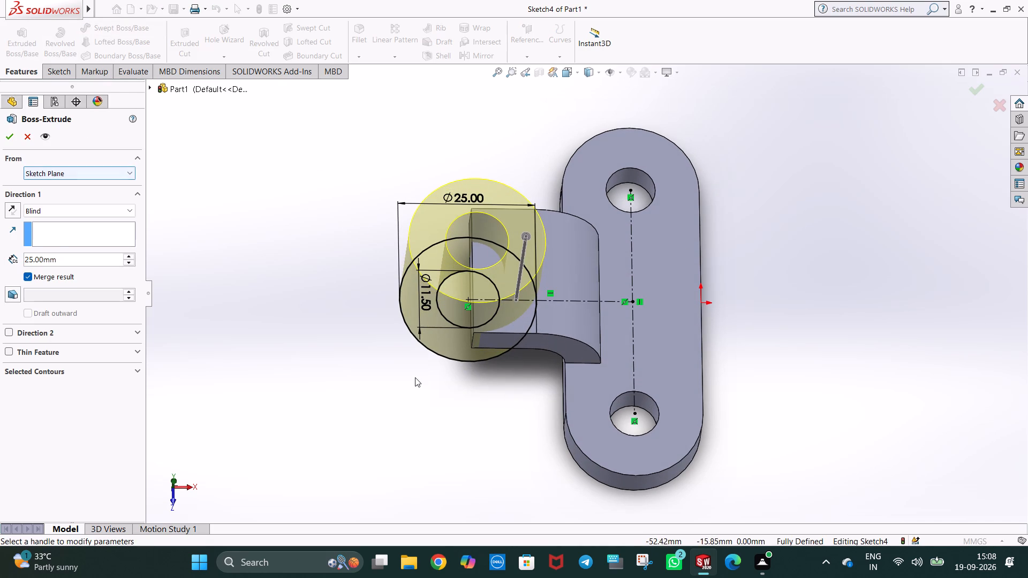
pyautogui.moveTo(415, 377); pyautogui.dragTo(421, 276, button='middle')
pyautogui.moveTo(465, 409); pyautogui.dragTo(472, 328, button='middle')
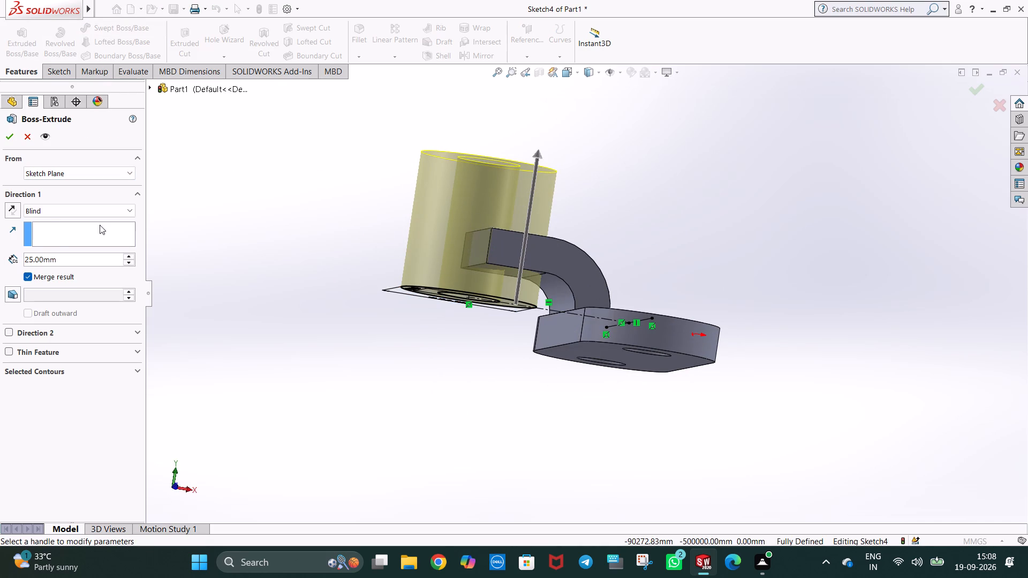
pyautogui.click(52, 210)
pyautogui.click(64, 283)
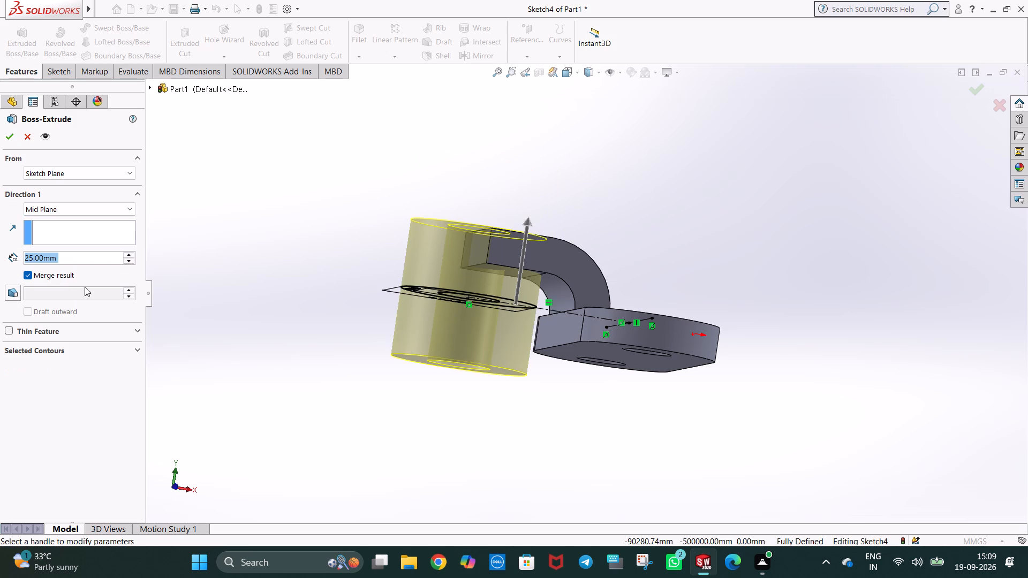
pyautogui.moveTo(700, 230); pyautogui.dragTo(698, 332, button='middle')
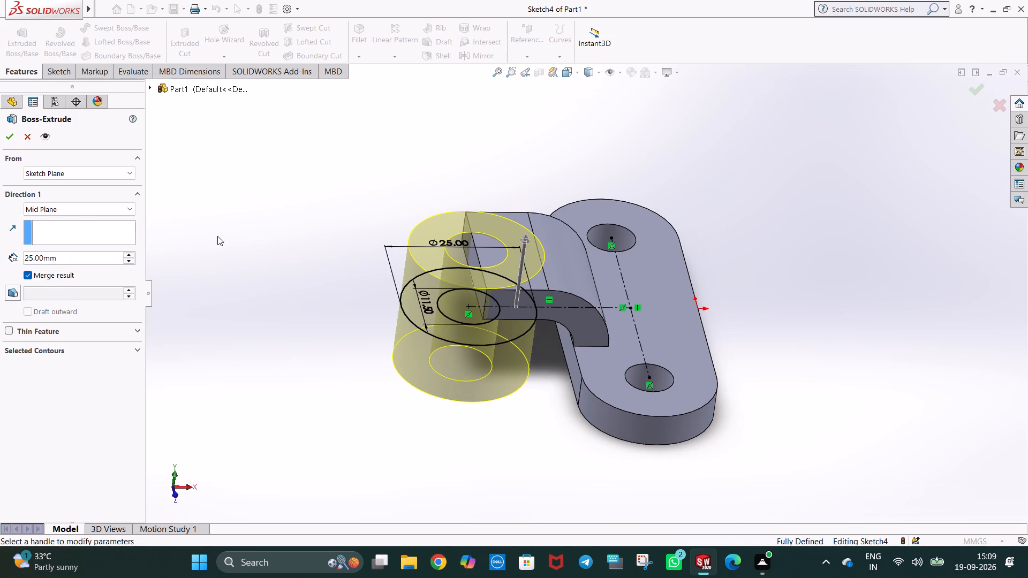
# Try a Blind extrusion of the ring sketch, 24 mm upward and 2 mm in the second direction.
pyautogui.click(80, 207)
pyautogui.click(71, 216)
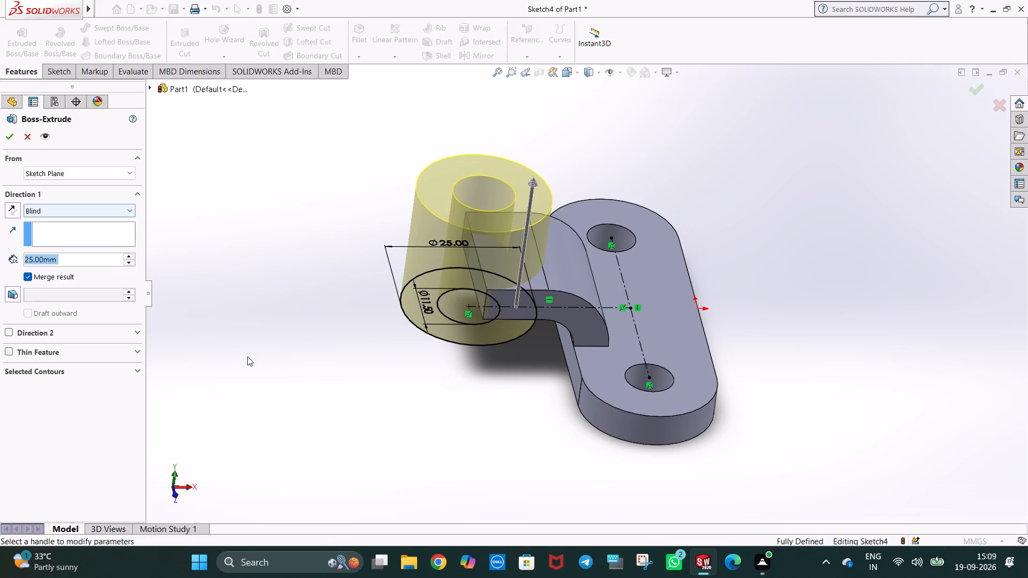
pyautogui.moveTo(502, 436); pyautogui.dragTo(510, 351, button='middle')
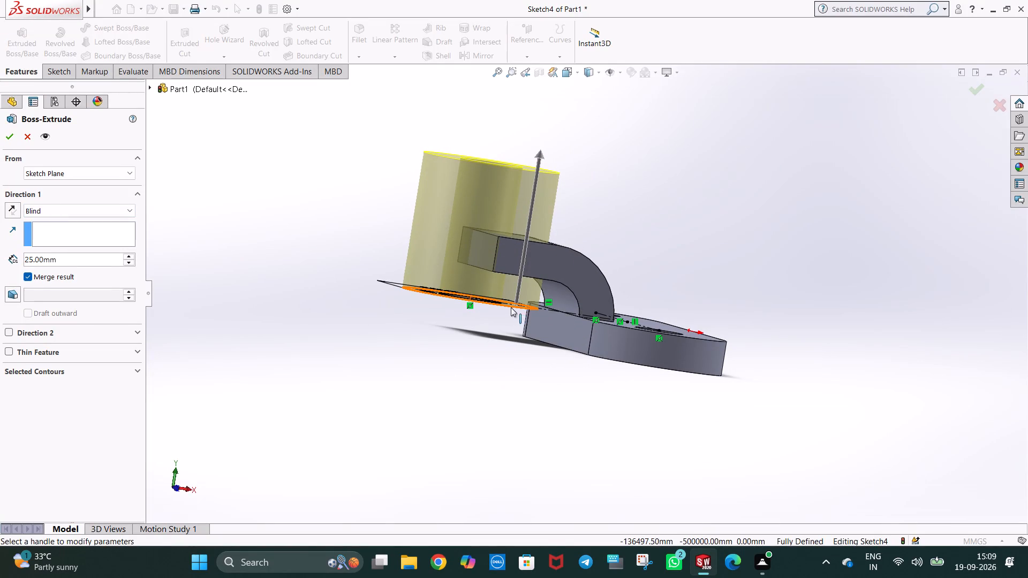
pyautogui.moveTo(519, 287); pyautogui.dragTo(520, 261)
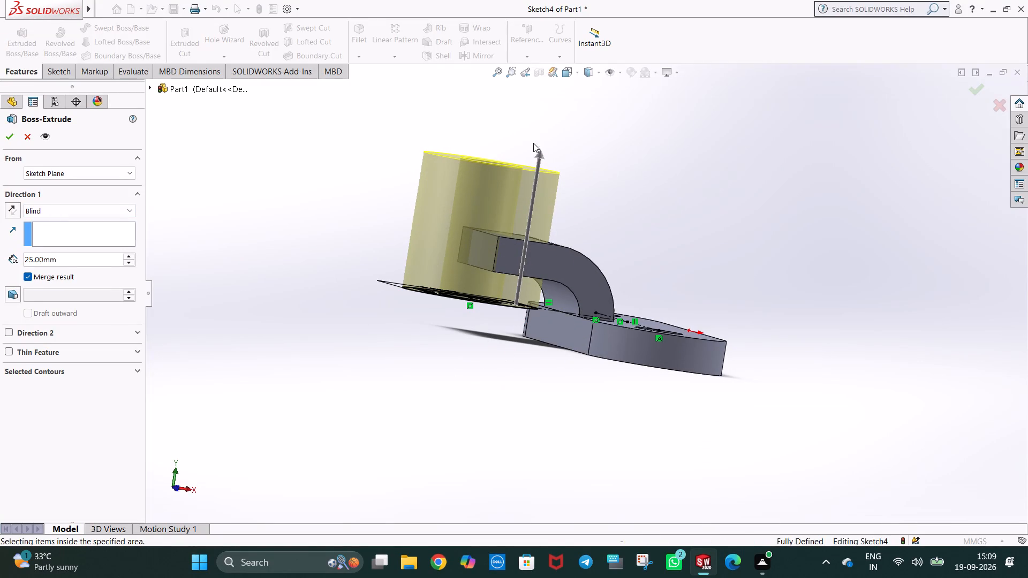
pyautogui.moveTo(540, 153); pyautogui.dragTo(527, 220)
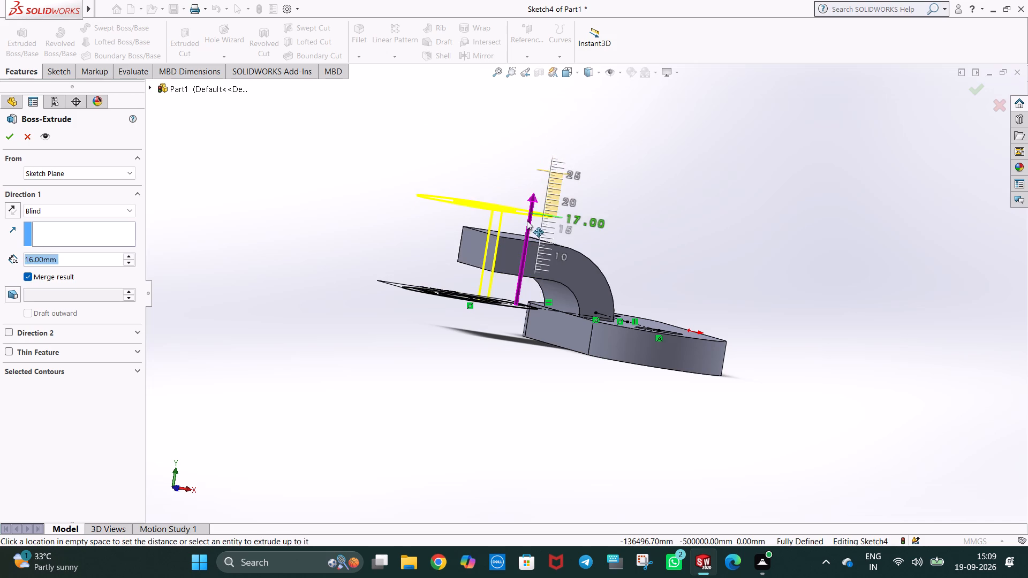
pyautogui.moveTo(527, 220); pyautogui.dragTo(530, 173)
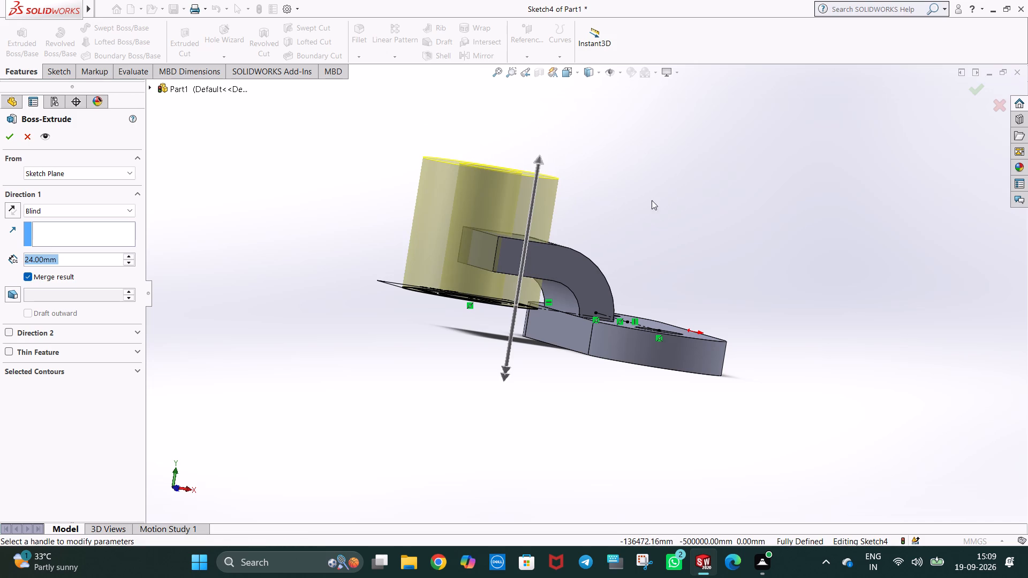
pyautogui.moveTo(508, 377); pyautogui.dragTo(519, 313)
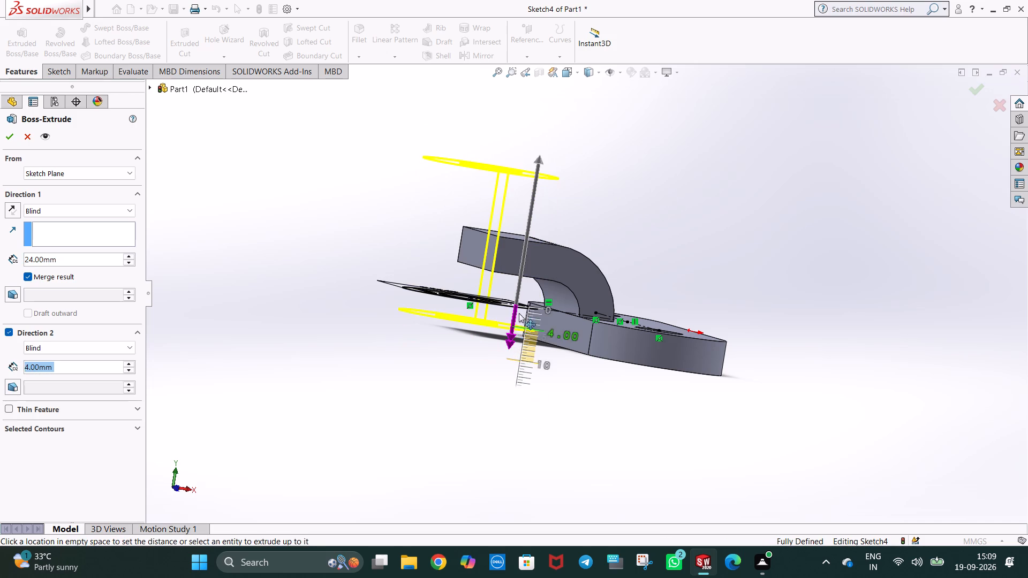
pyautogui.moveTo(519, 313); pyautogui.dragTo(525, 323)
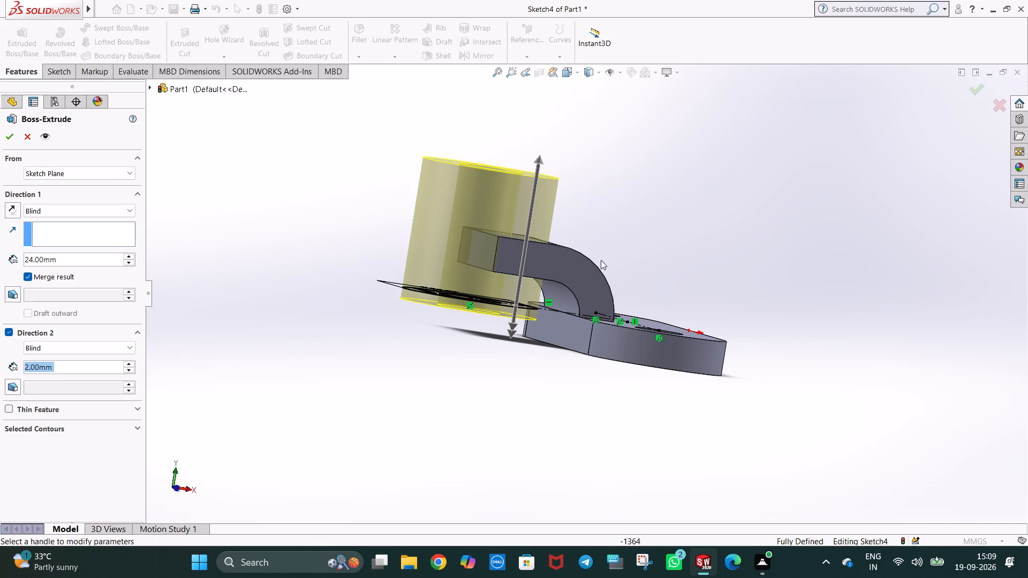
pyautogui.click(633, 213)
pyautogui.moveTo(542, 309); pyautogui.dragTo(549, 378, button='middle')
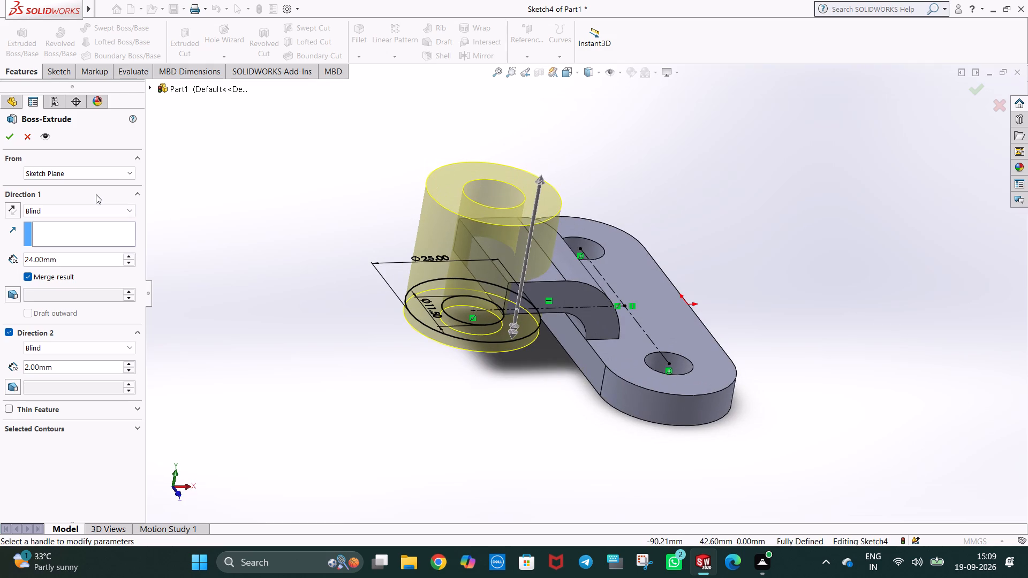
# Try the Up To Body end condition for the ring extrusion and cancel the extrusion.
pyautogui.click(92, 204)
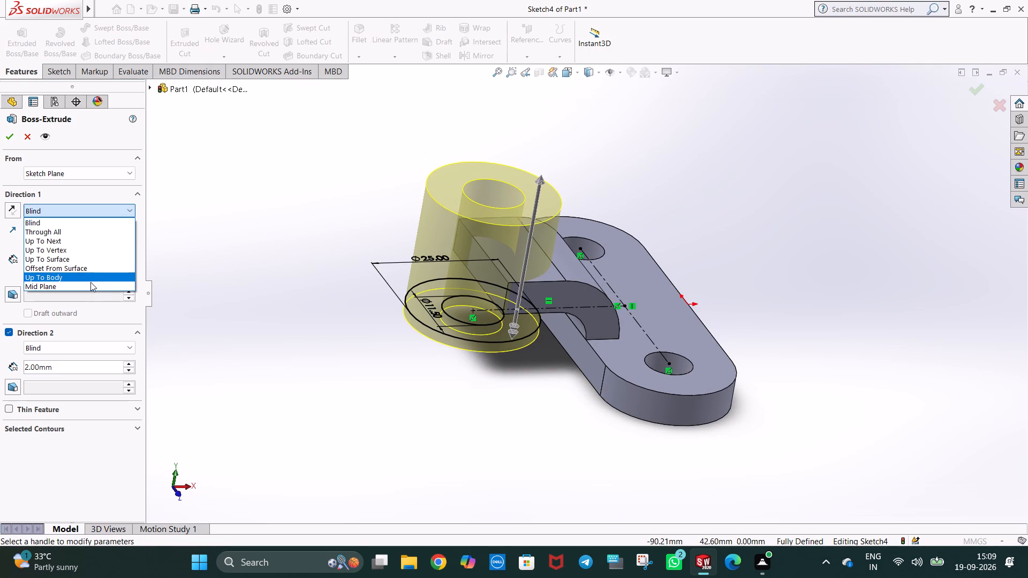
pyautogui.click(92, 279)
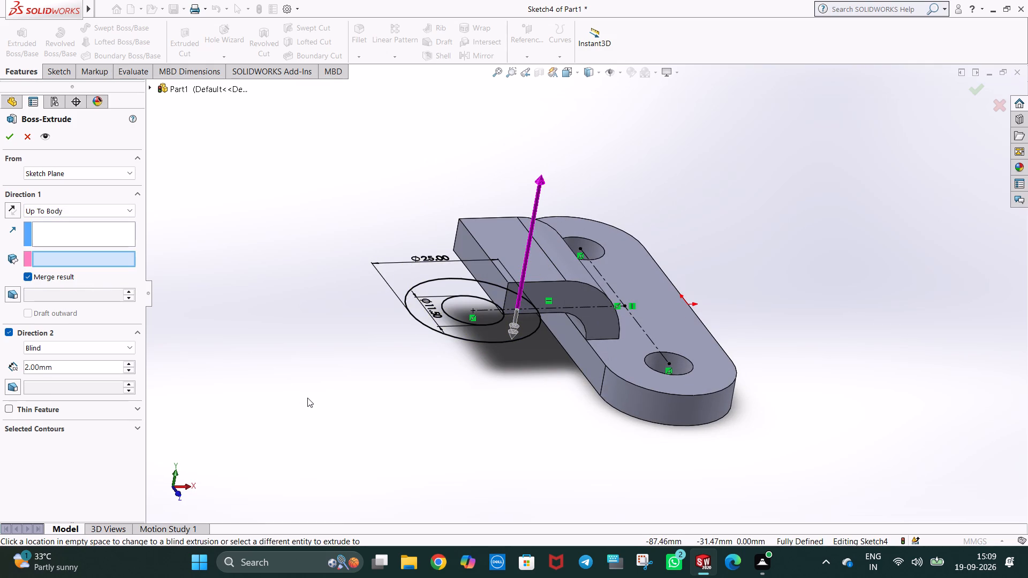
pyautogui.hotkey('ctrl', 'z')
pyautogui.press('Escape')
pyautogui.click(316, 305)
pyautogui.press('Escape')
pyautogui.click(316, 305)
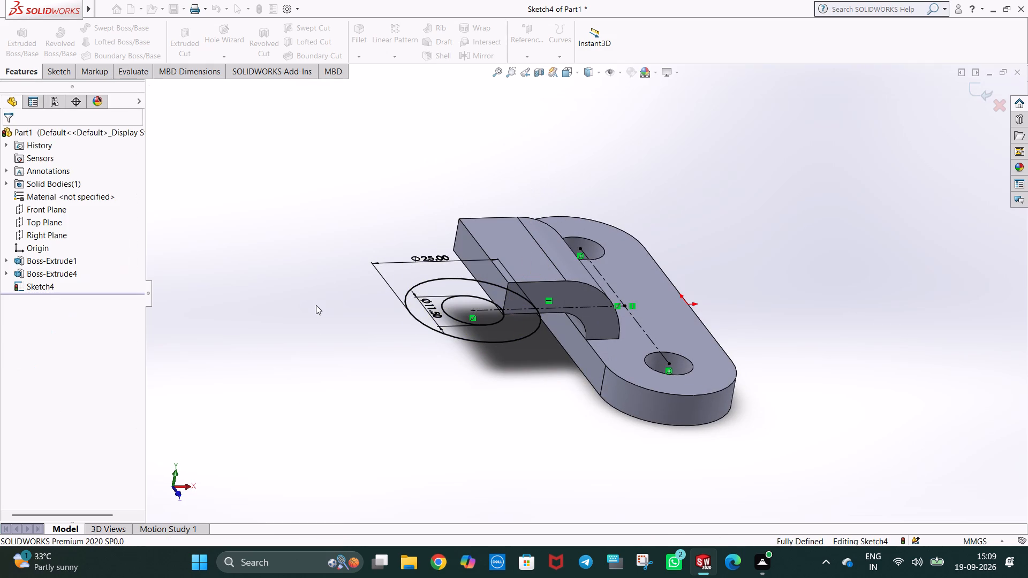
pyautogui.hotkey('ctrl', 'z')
# Start a Blind boss extrusion of the ring sketch and shorten its depth to 13 mm.
pyautogui.moveTo(424, 341); pyautogui.dragTo(410, 406, button='middle')
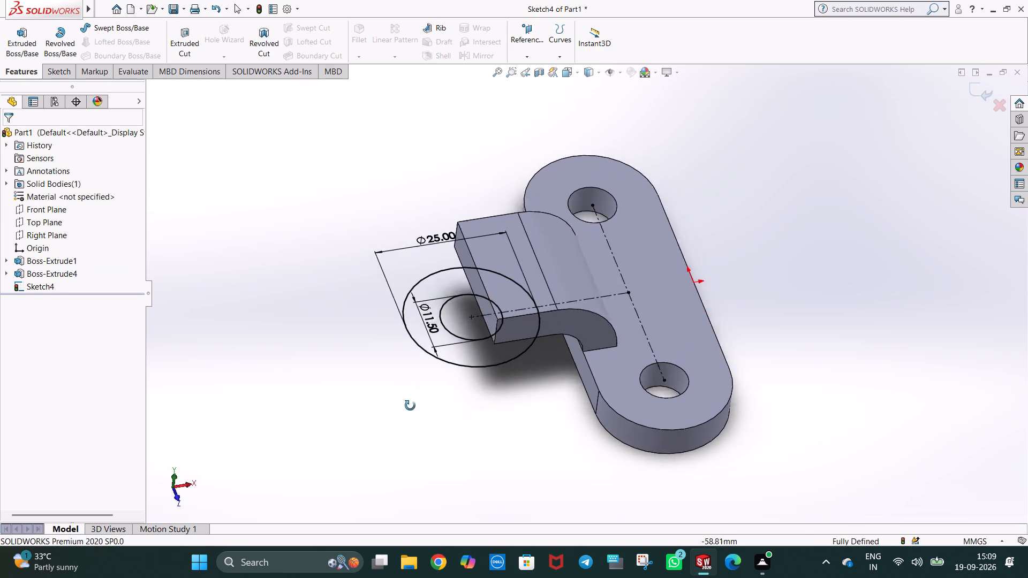
pyautogui.moveTo(410, 406); pyautogui.dragTo(390, 262, button='middle')
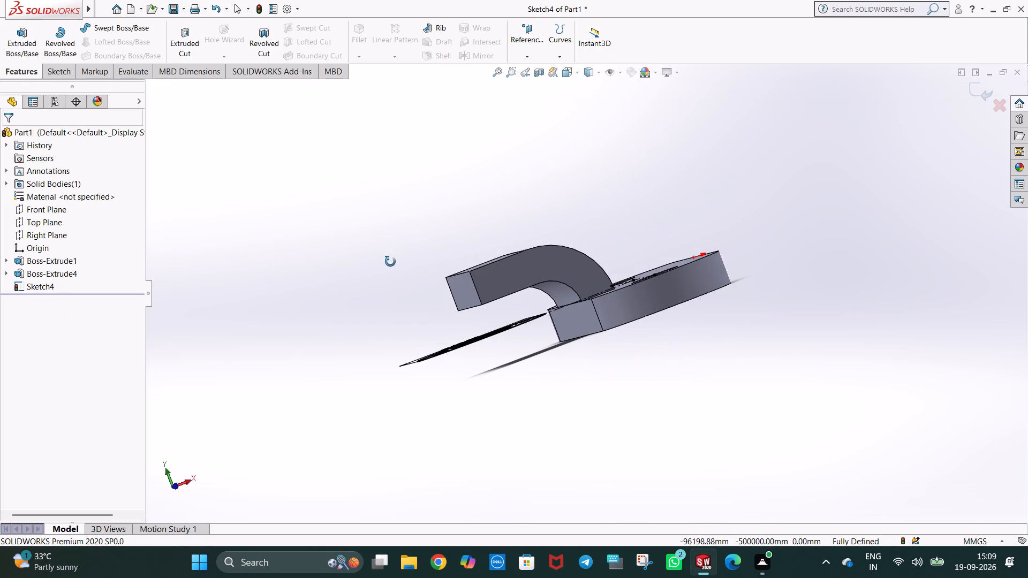
pyautogui.moveTo(390, 262); pyautogui.dragTo(389, 262, button='middle')
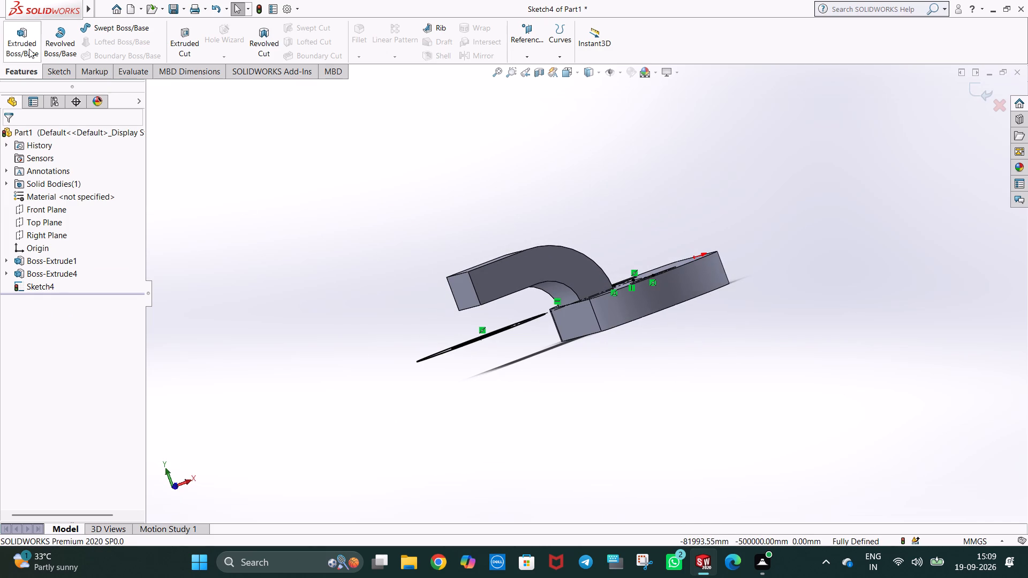
pyautogui.click(30, 41)
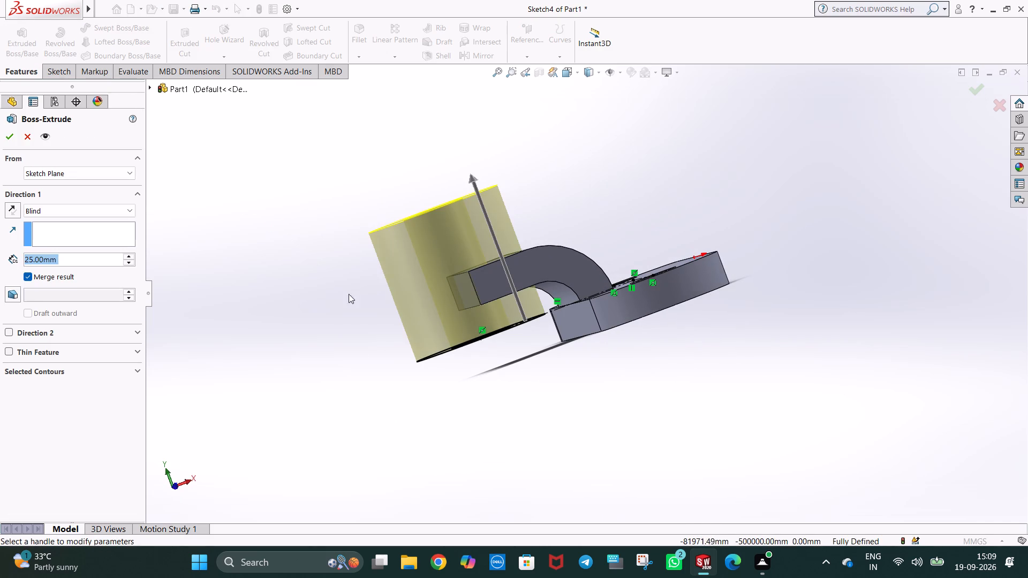
pyautogui.moveTo(362, 304); pyautogui.dragTo(462, 439, button='middle')
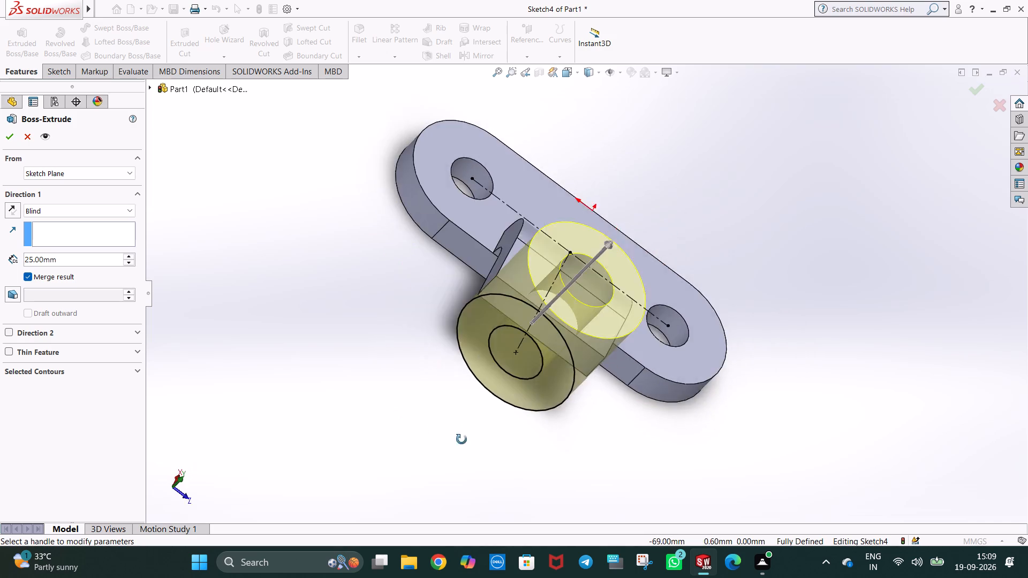
pyautogui.moveTo(462, 439); pyautogui.dragTo(392, 443, button='middle')
pyautogui.moveTo(357, 331); pyautogui.dragTo(372, 410, button='middle')
pyautogui.moveTo(353, 232); pyautogui.dragTo(395, 223, button='middle')
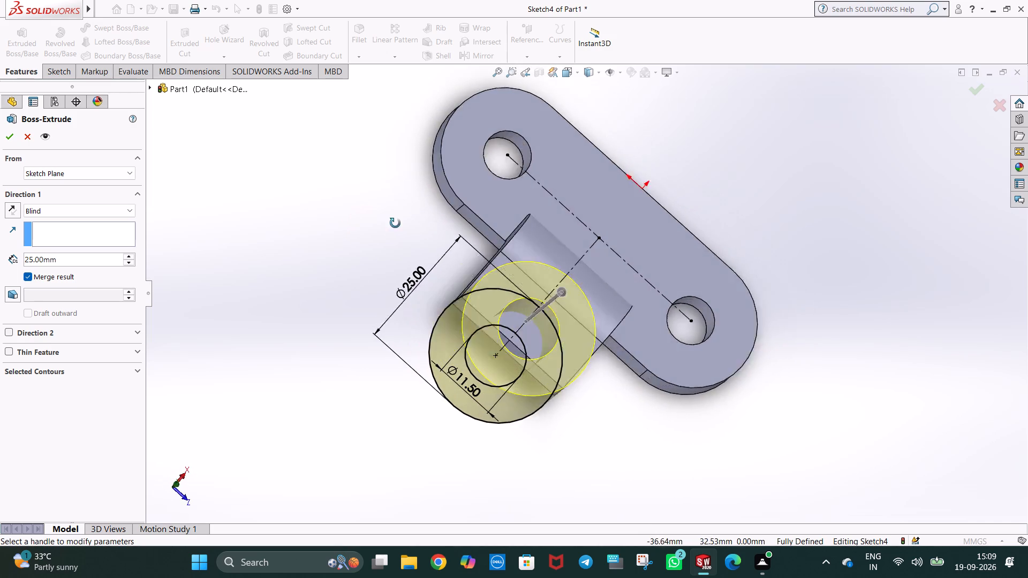
pyautogui.moveTo(395, 223); pyautogui.dragTo(362, 271, button='middle')
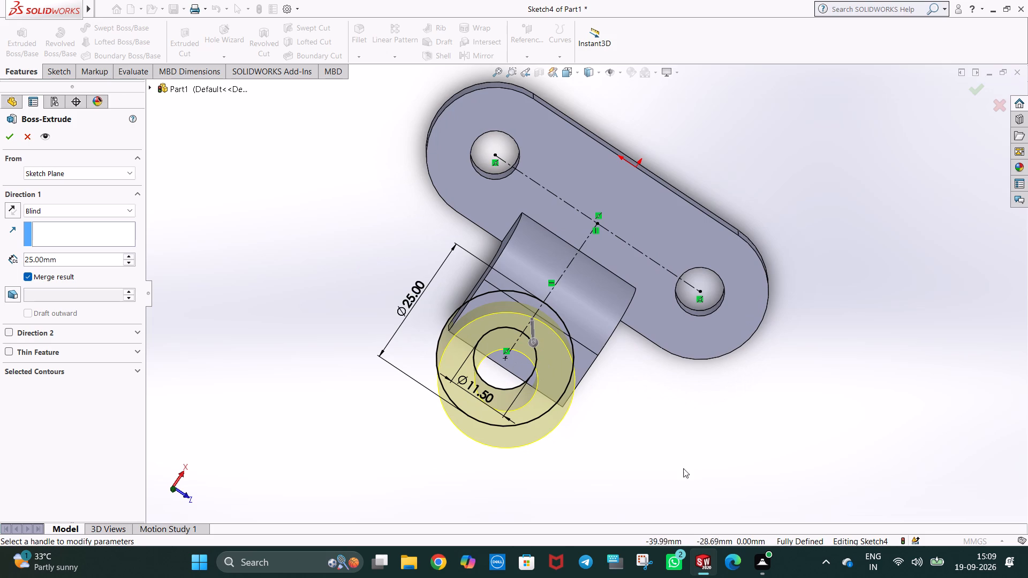
pyautogui.moveTo(702, 492); pyautogui.dragTo(659, 344, button='middle')
pyautogui.moveTo(637, 419); pyautogui.dragTo(626, 343, button='middle')
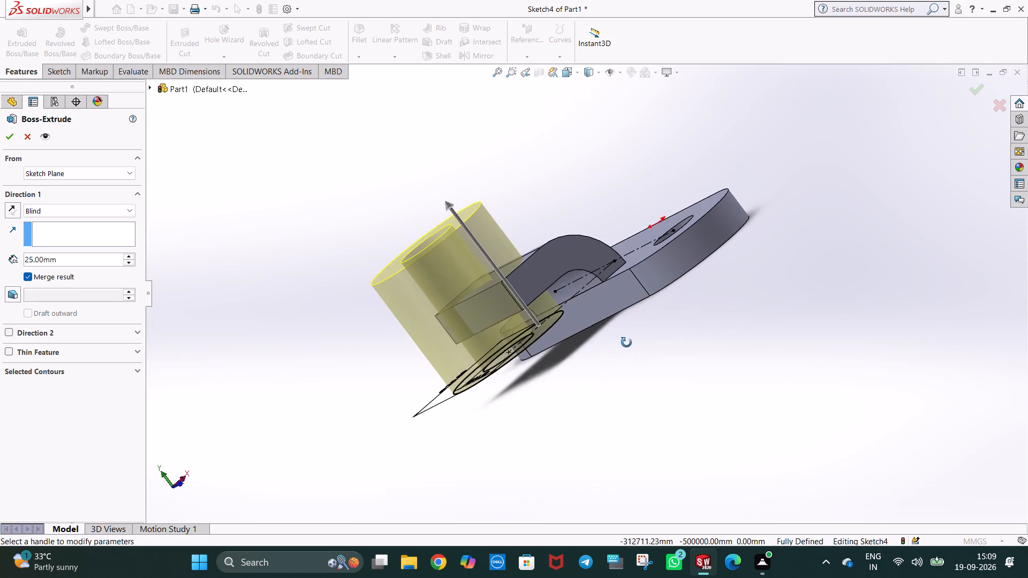
pyautogui.moveTo(626, 343); pyautogui.dragTo(629, 333, button='middle')
pyautogui.moveTo(600, 428); pyautogui.dragTo(579, 403, button='middle')
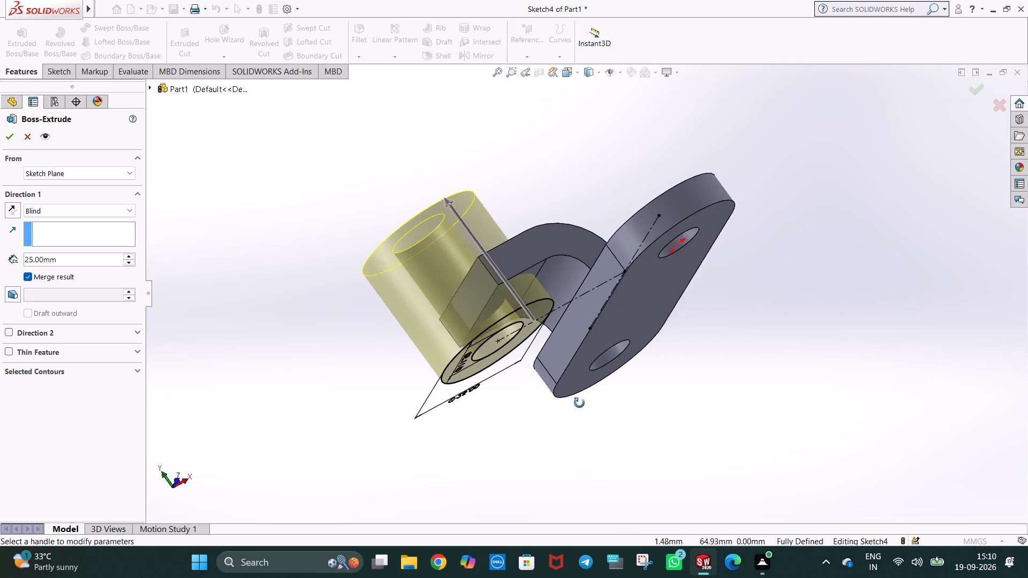
pyautogui.moveTo(579, 403); pyautogui.dragTo(578, 446, button='middle')
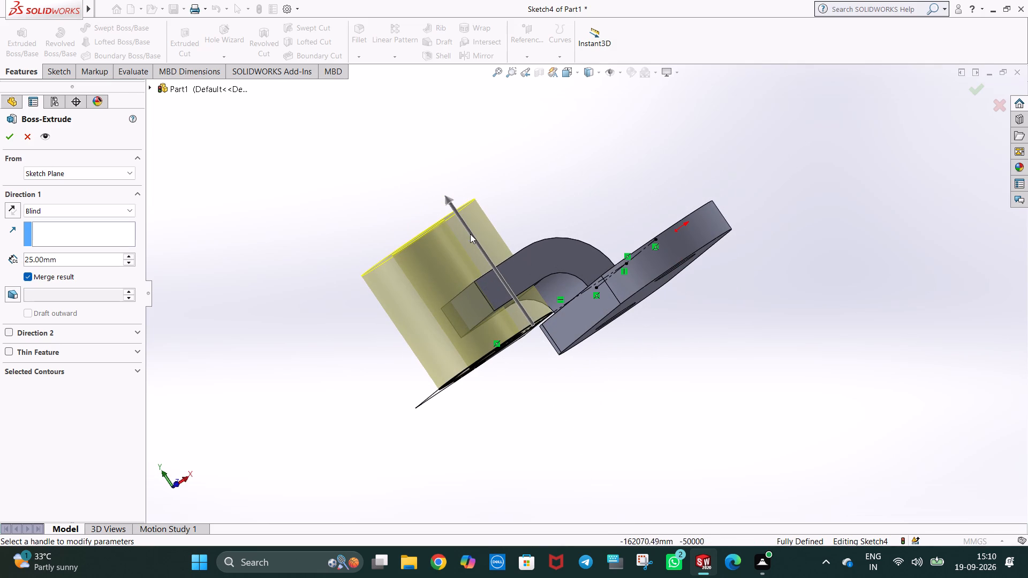
pyautogui.click(470, 234)
pyautogui.moveTo(445, 199); pyautogui.dragTo(469, 237)
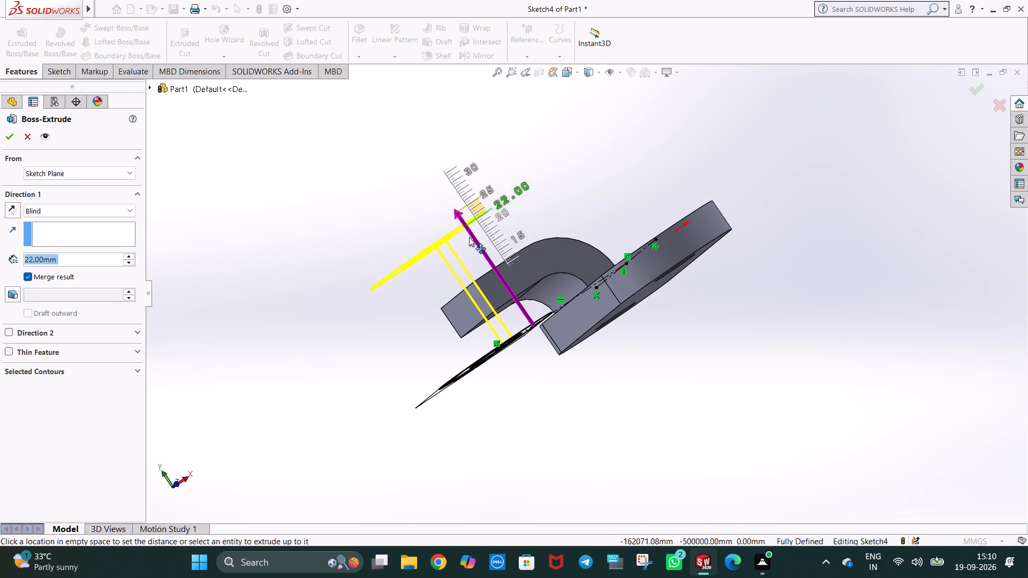
pyautogui.moveTo(469, 237); pyautogui.dragTo(491, 276)
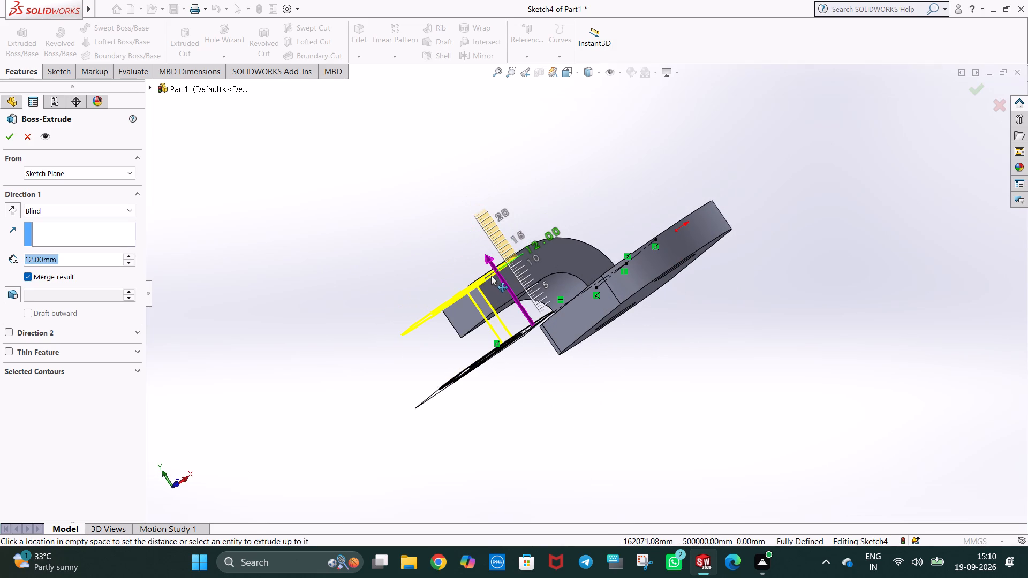
pyautogui.moveTo(491, 276); pyautogui.dragTo(493, 260)
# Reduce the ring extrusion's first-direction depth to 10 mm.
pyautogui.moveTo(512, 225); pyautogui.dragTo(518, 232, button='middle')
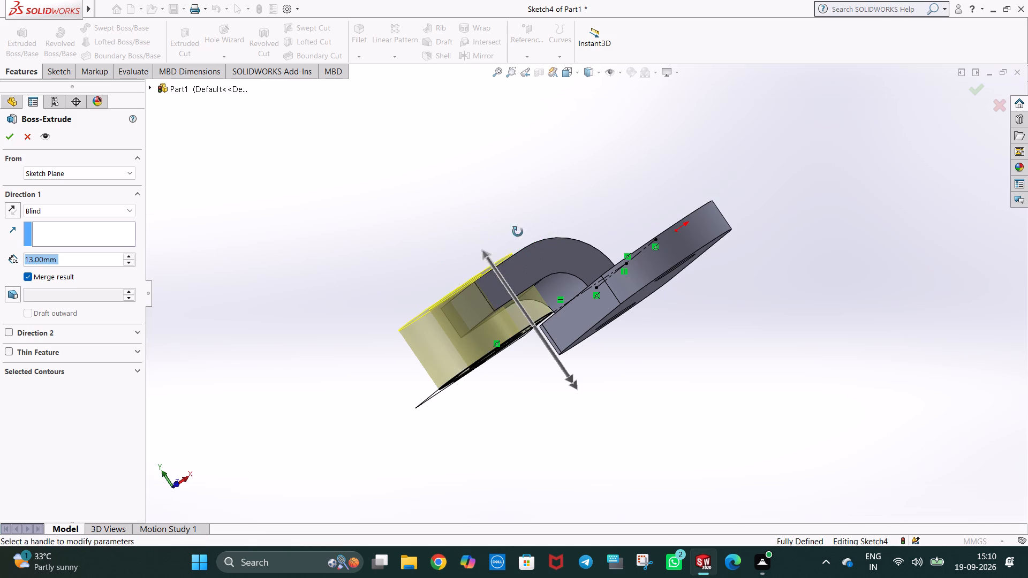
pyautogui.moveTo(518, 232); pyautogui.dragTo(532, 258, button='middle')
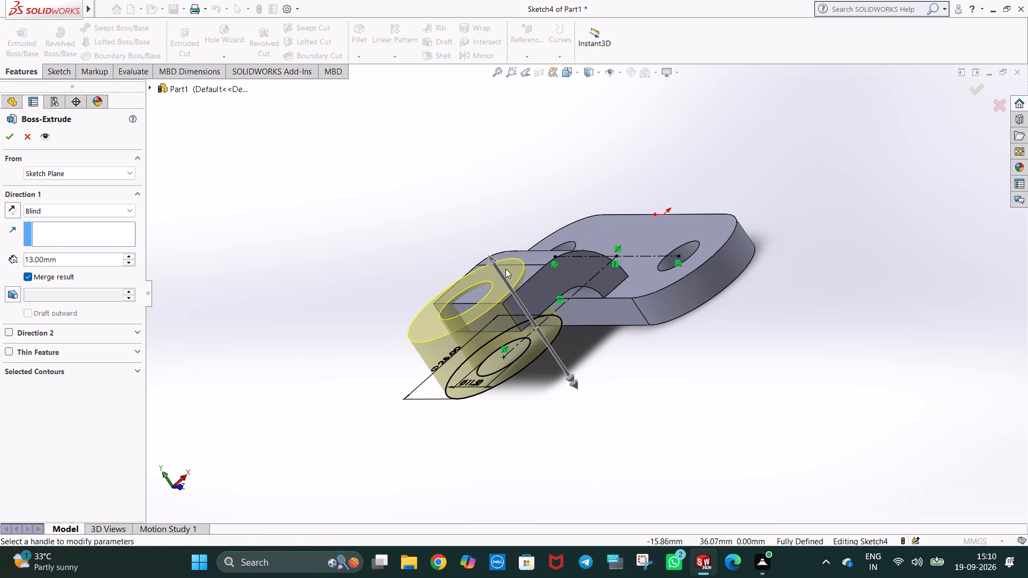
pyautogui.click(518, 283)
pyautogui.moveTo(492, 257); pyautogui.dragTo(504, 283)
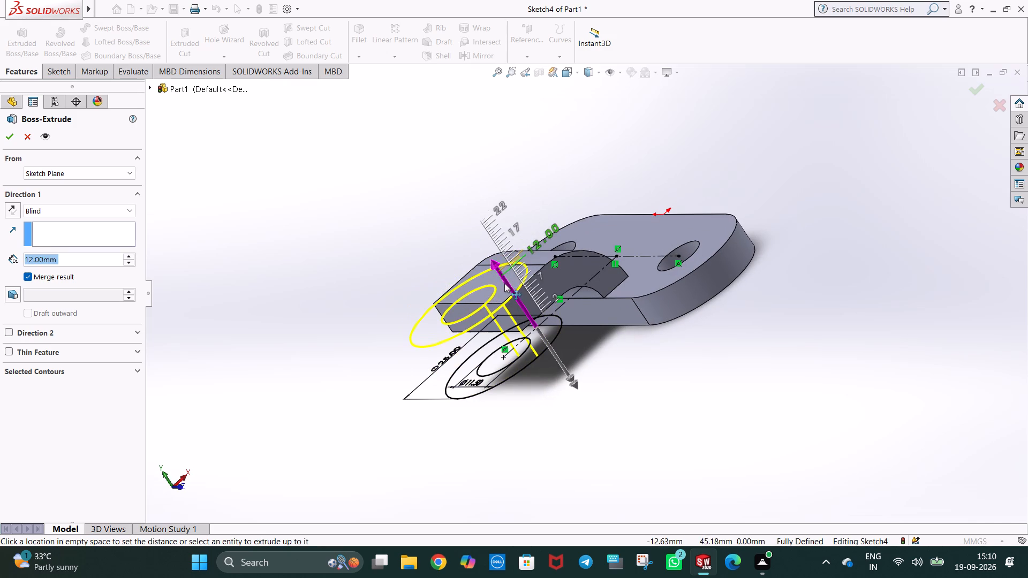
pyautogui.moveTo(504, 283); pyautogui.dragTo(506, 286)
# Extend the ring extrusion 2 mm in the second direction.
pyautogui.moveTo(507, 286); pyautogui.dragTo(504, 253, button='middle')
pyautogui.moveTo(504, 253); pyautogui.dragTo(501, 241, button='middle')
pyautogui.moveTo(572, 382); pyautogui.dragTo(525, 286)
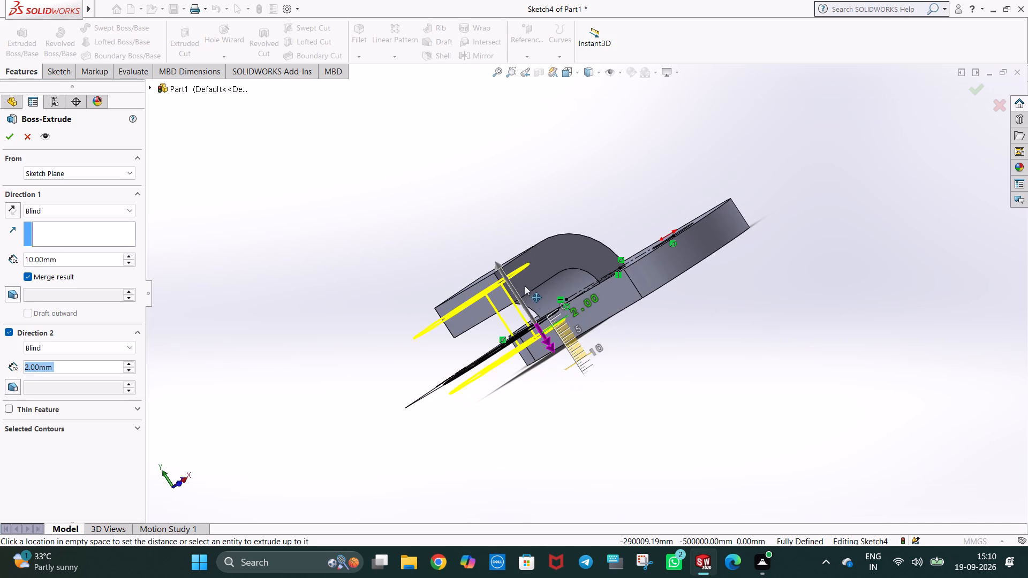
pyautogui.moveTo(525, 286); pyautogui.dragTo(533, 311)
# Set the ring extrusion's first-direction depth to 29 mm and complete the boss.
pyautogui.click(497, 262)
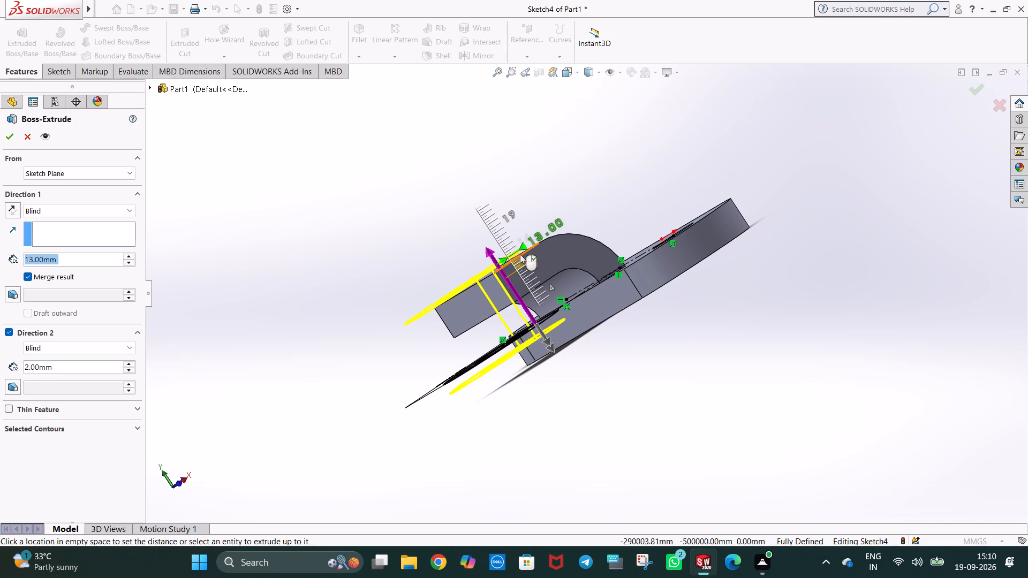
pyautogui.moveTo(531, 252); pyautogui.dragTo(539, 277, button='middle')
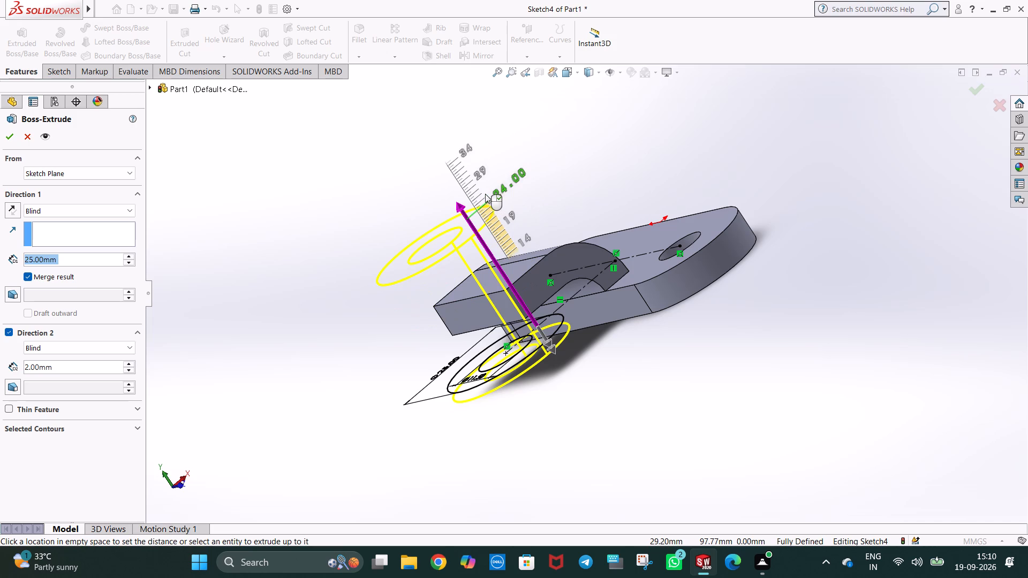
pyautogui.click(485, 193)
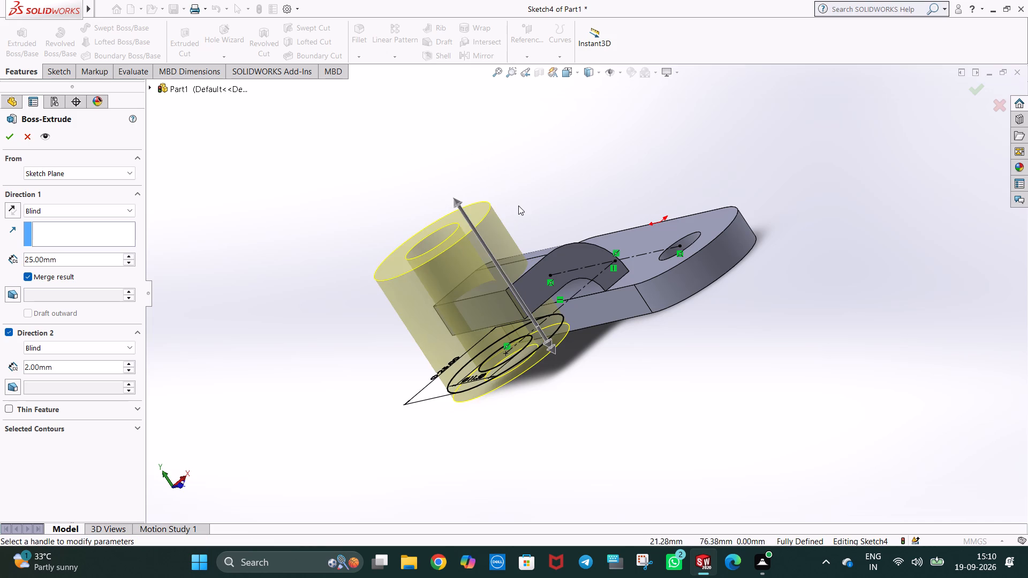
pyautogui.moveTo(458, 202); pyautogui.dragTo(455, 188)
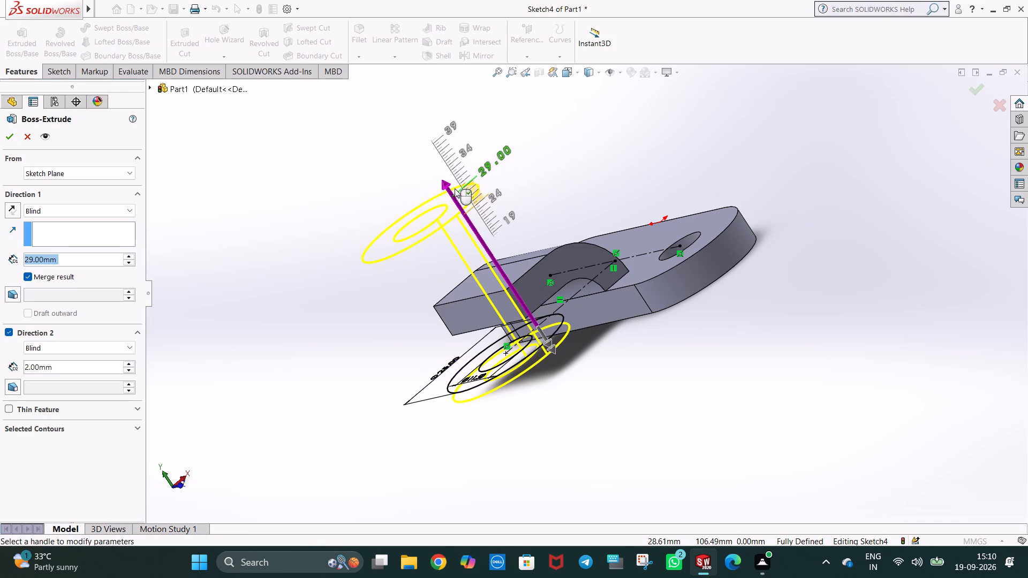
pyautogui.click(7, 138)
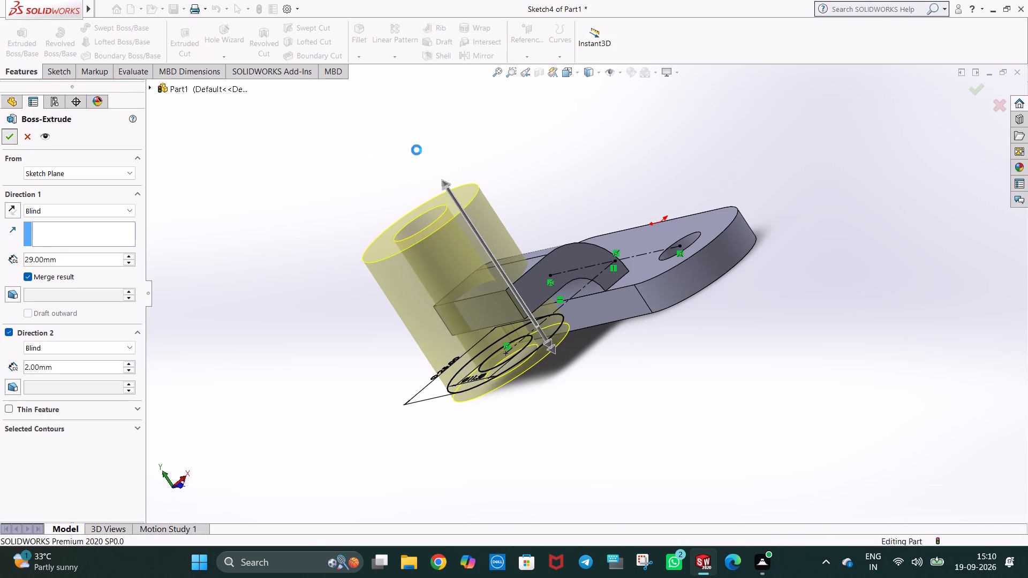
pyautogui.click(528, 141)
# Examine how the hollow cylindrical boss meets the curved arm from several angles and in the top and front views.
pyautogui.moveTo(713, 336); pyautogui.dragTo(637, 446, button='middle')
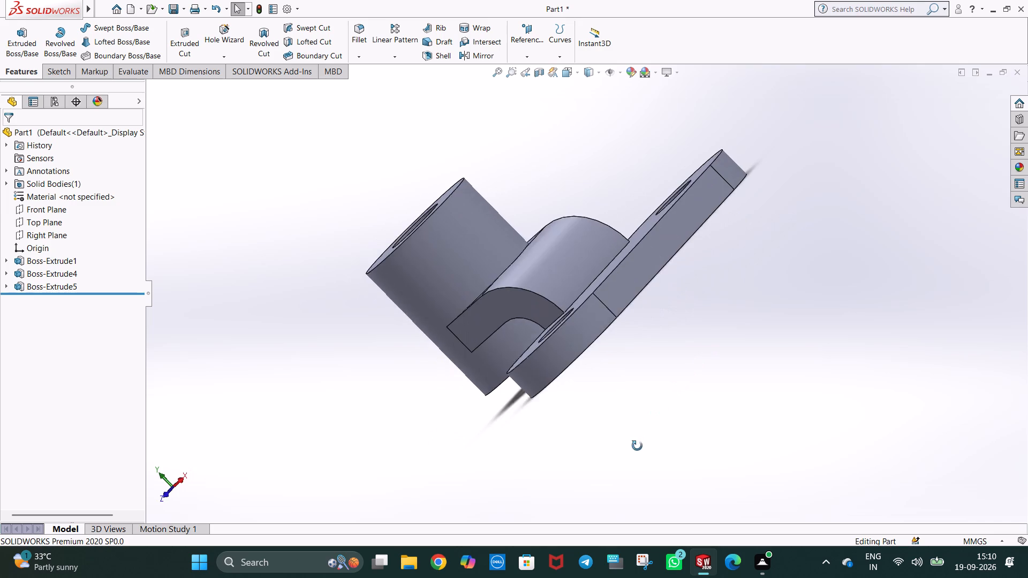
pyautogui.moveTo(637, 446); pyautogui.dragTo(637, 442, button='middle')
pyautogui.scroll(-1, 732, 121)
pyautogui.moveTo(732, 121); pyautogui.dragTo(789, 220, button='middle')
pyautogui.moveTo(720, 411); pyautogui.dragTo(728, 341, button='middle')
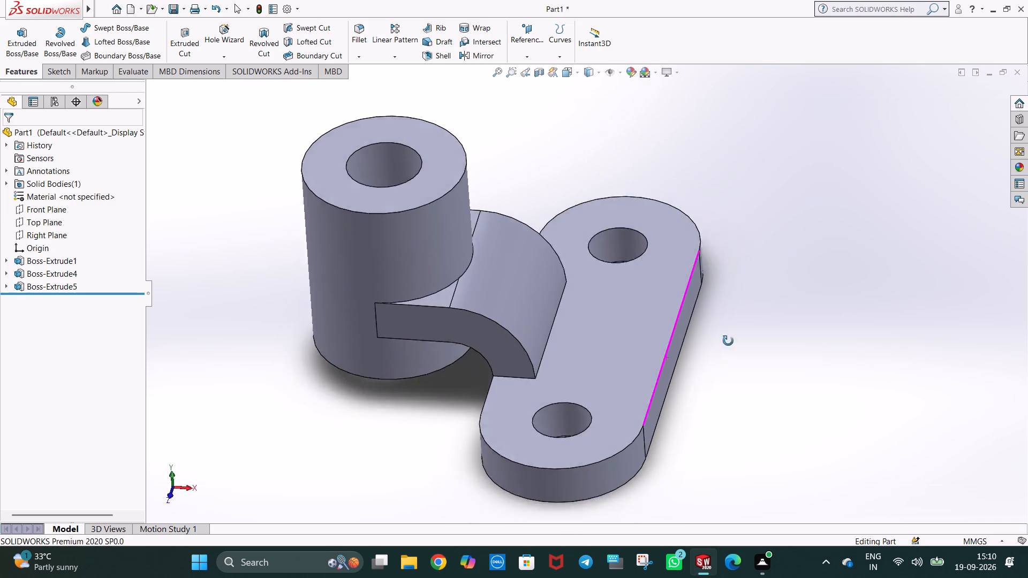
pyautogui.moveTo(728, 341); pyautogui.dragTo(745, 308, button='middle')
pyautogui.hotkey('ctrl', '5')
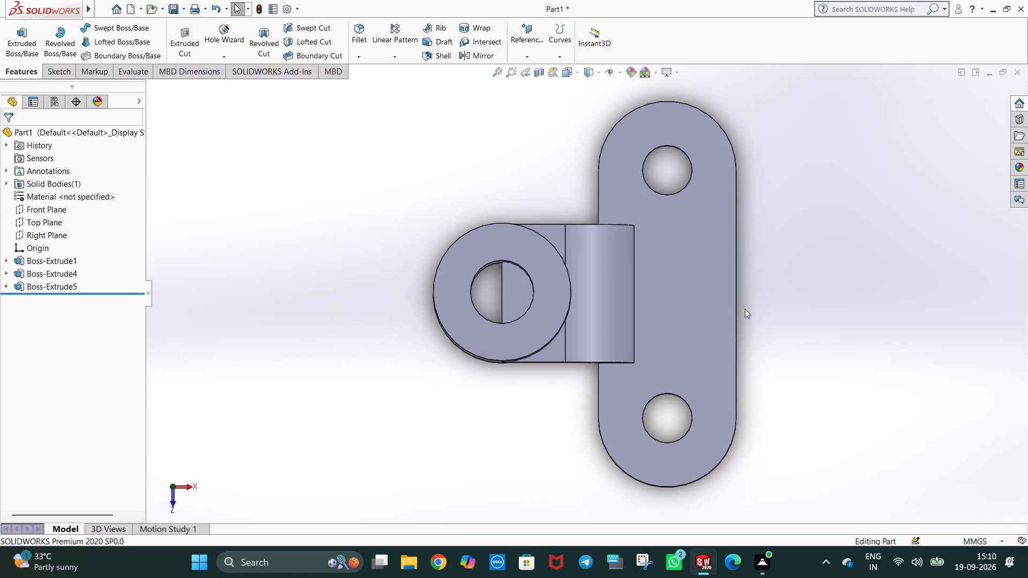
pyautogui.hotkey('ctrl', '1')
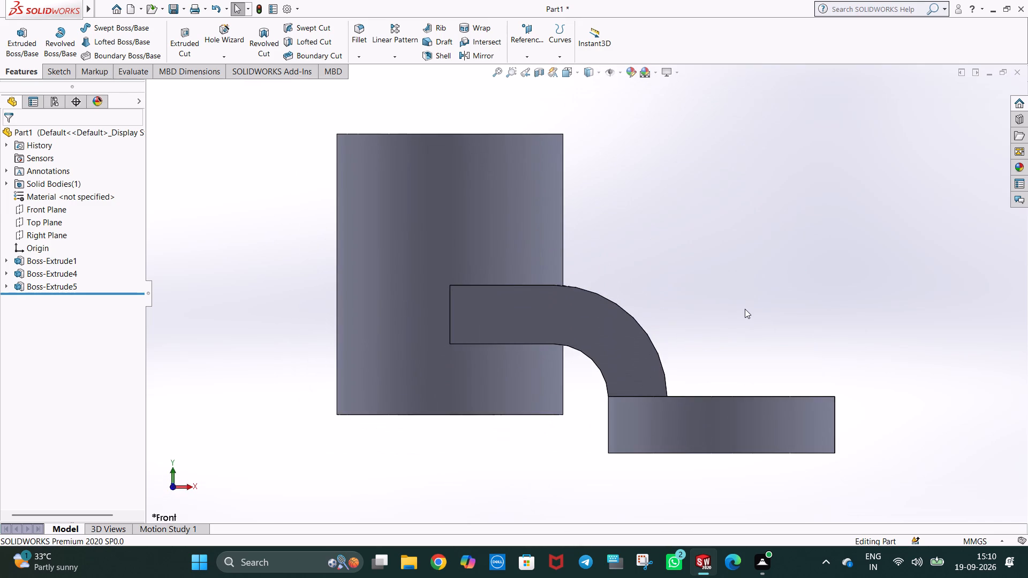
pyautogui.scroll(1, 742, 302)
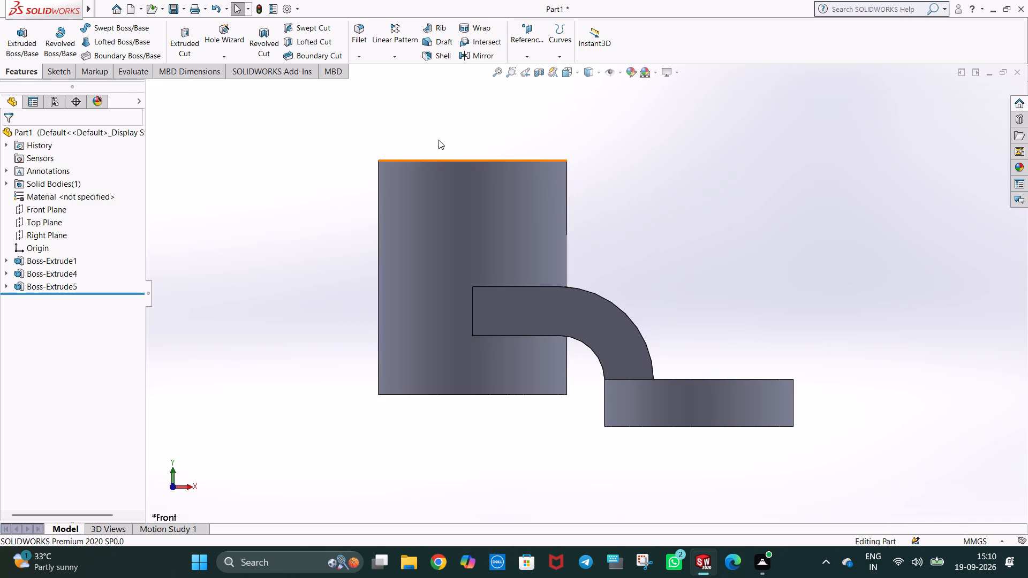
pyautogui.rightClick(491, 244)
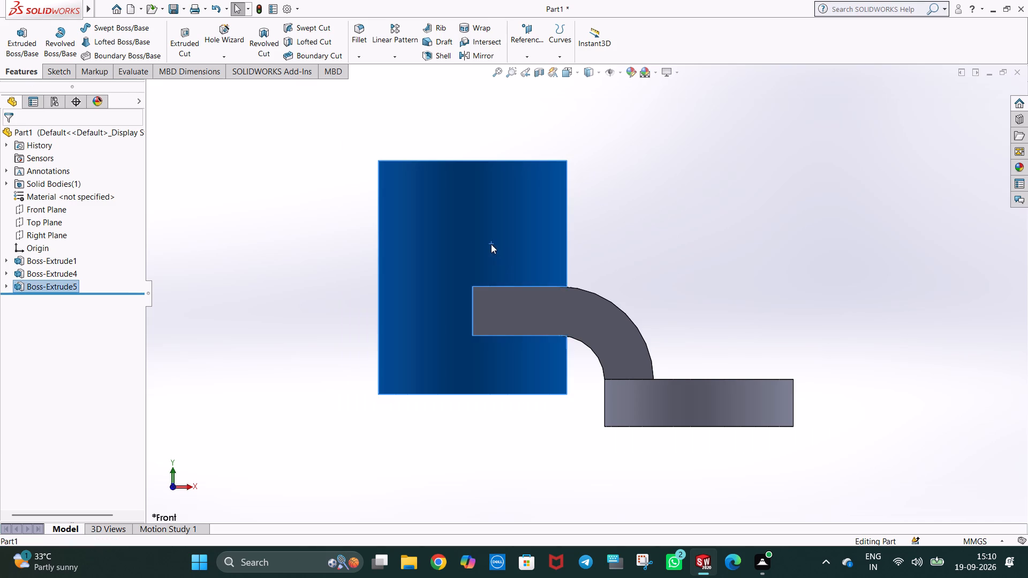
pyautogui.click(433, 190)
pyautogui.click(173, 171)
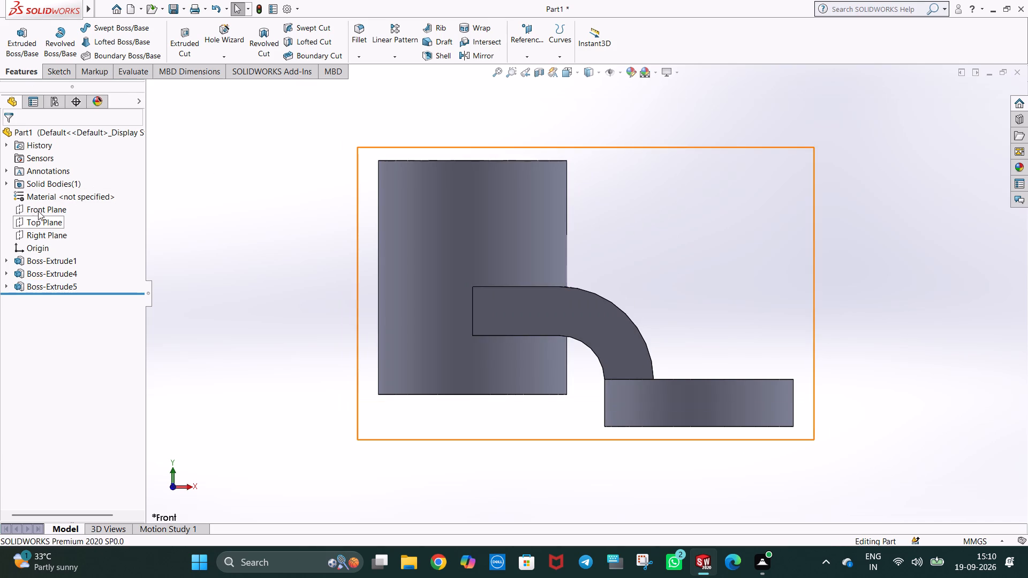
# Sketch on the Front Plane a horizontal line about 23.9 mm long from the boss's outer edge to the arm's inner bend, continuing with a short tangent arc.
pyautogui.click(42, 206)
pyautogui.click(55, 196)
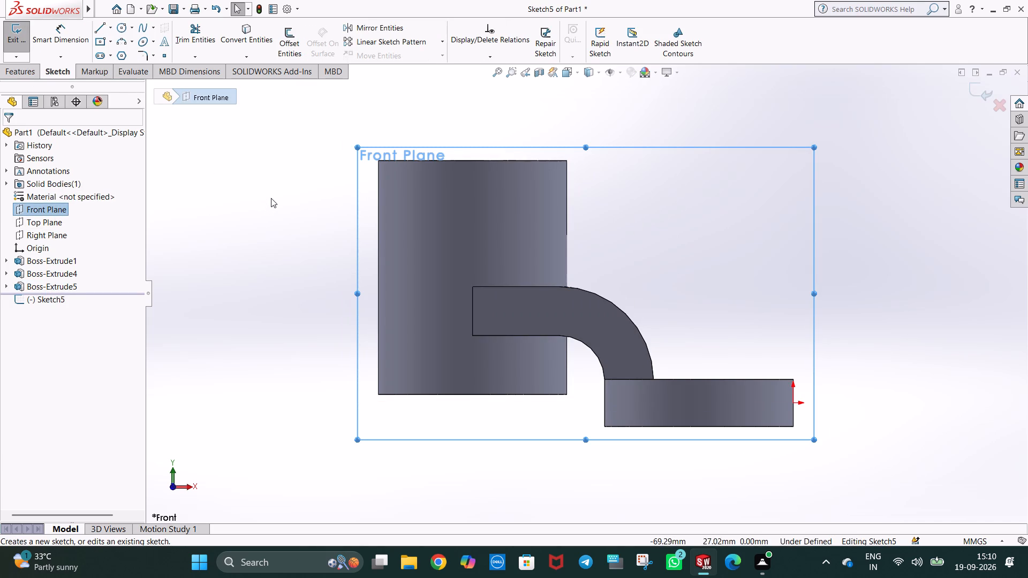
pyautogui.click(271, 198)
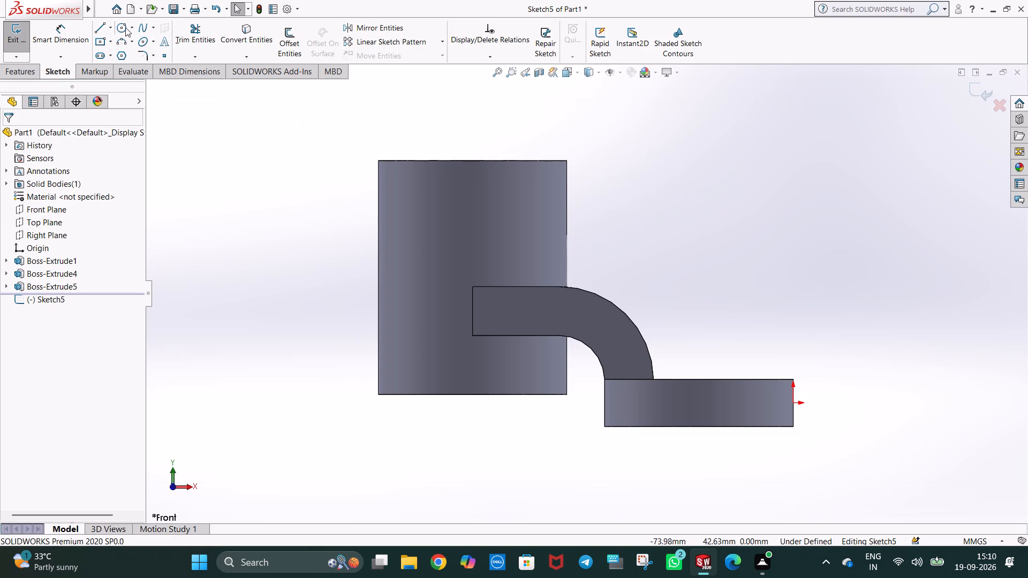
pyautogui.click(105, 29)
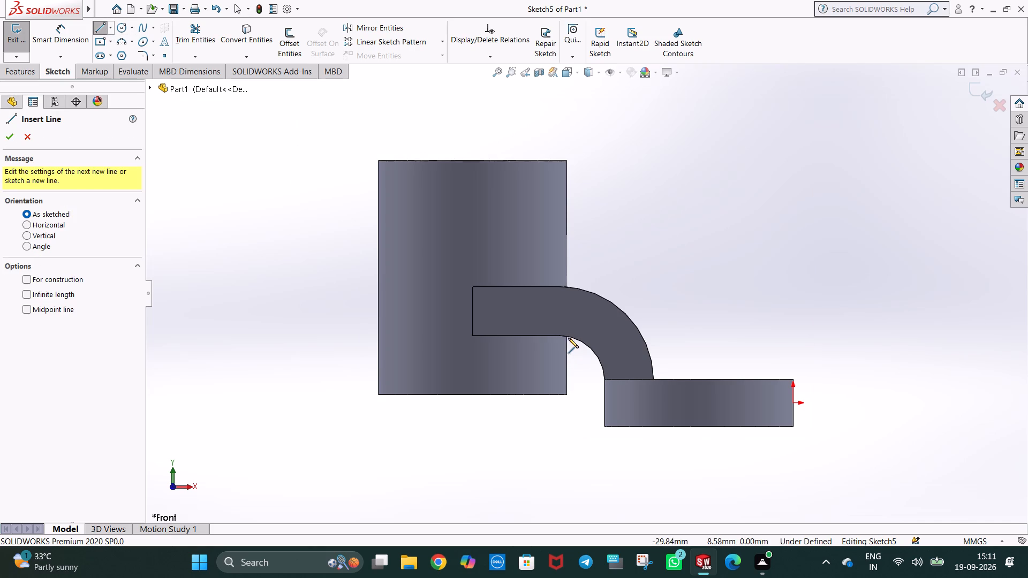
pyautogui.scroll(-2, 570, 337)
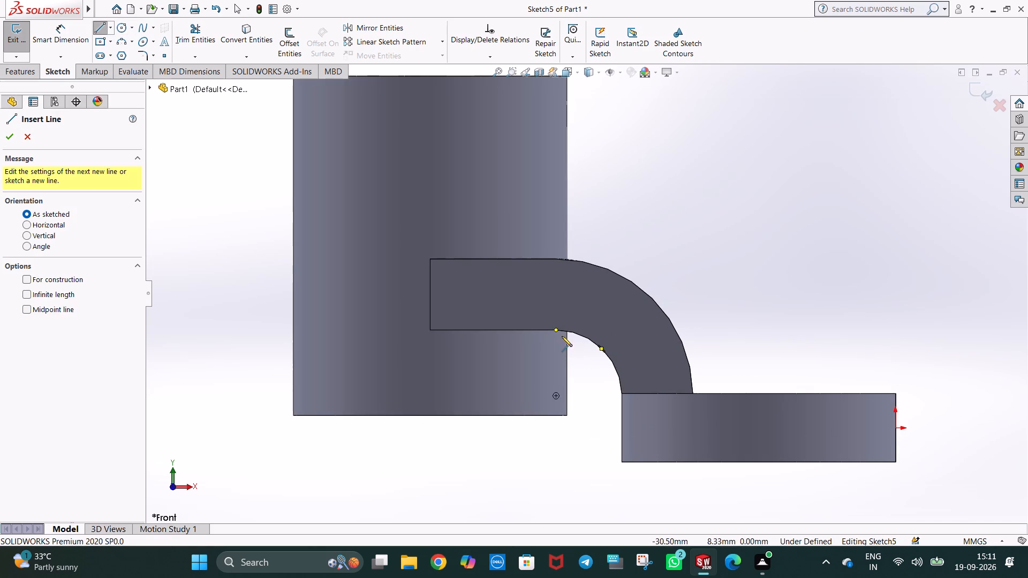
pyautogui.click(294, 331)
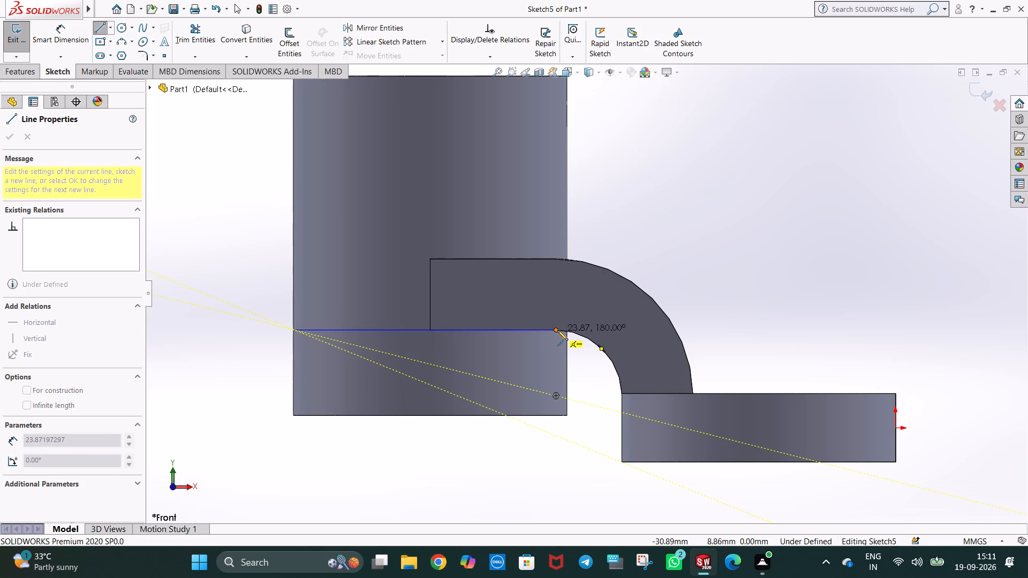
pyautogui.click(557, 330)
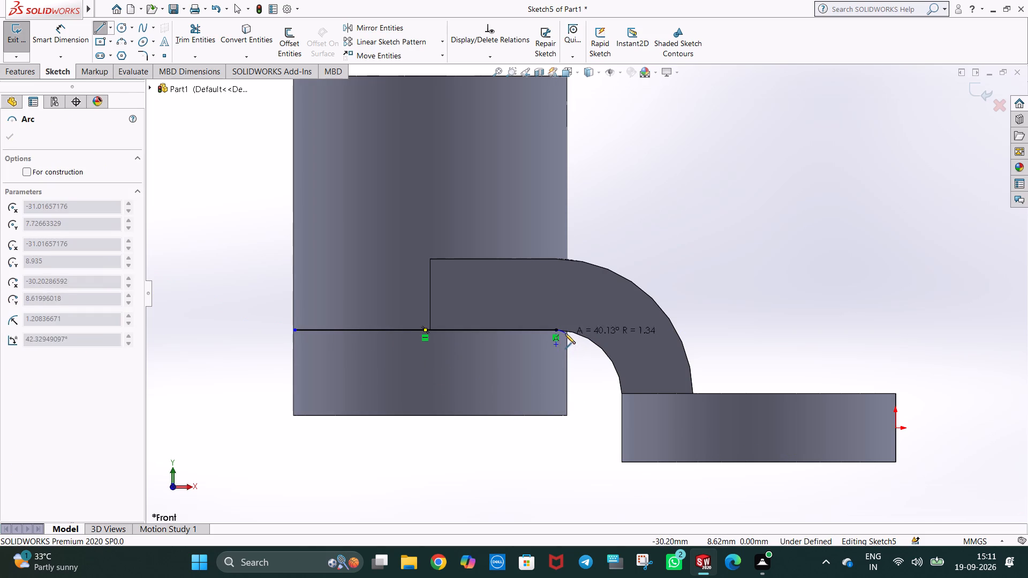
pyautogui.click(567, 332)
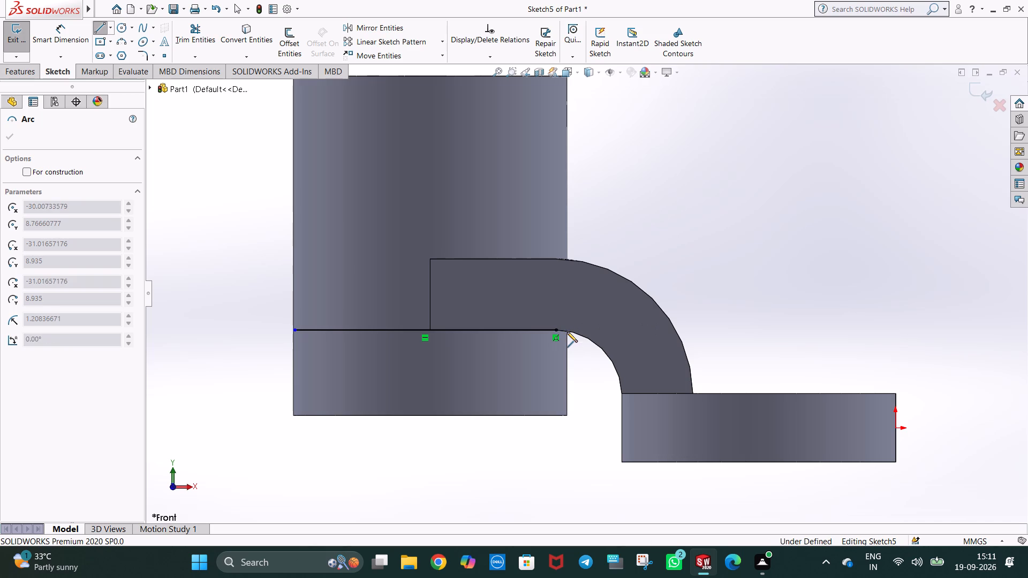
pyautogui.moveTo(567, 332); pyautogui.dragTo(568, 375, button='middle')
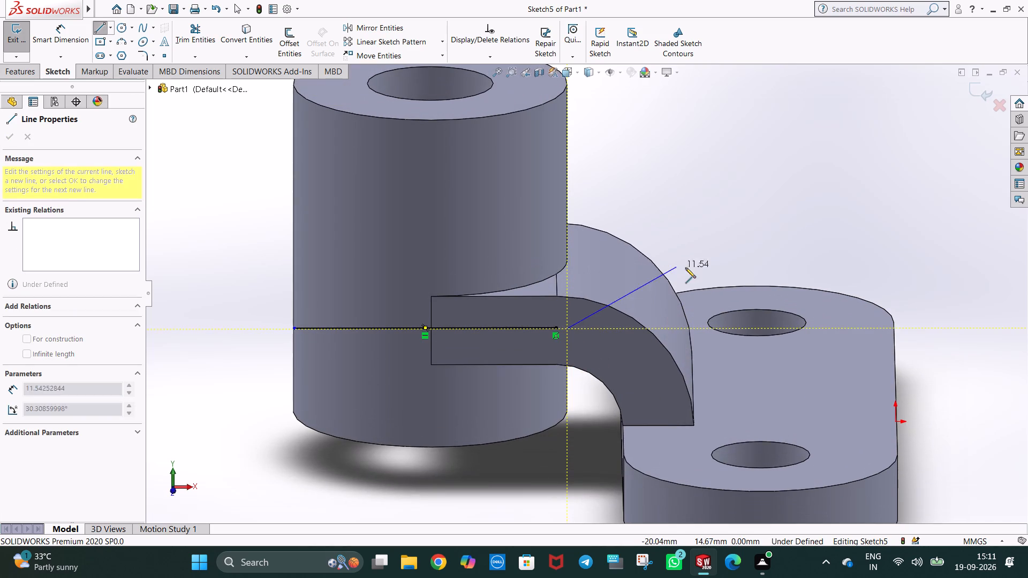
pyautogui.scroll(-1, 672, 278)
pyautogui.moveTo(672, 279); pyautogui.dragTo(703, 229, button='middle')
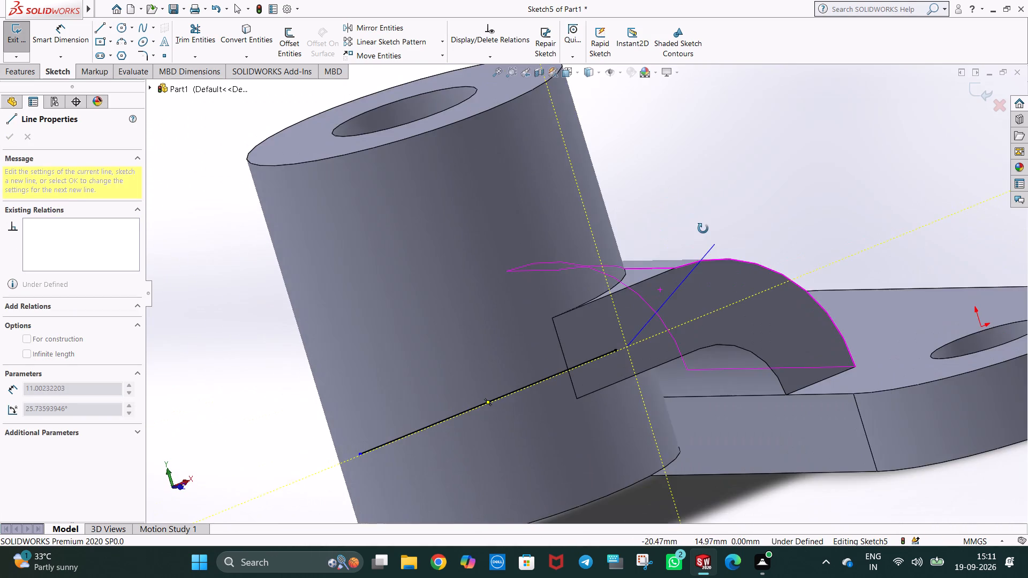
pyautogui.moveTo(703, 229); pyautogui.dragTo(651, 245, button='middle')
pyautogui.press('Escape')
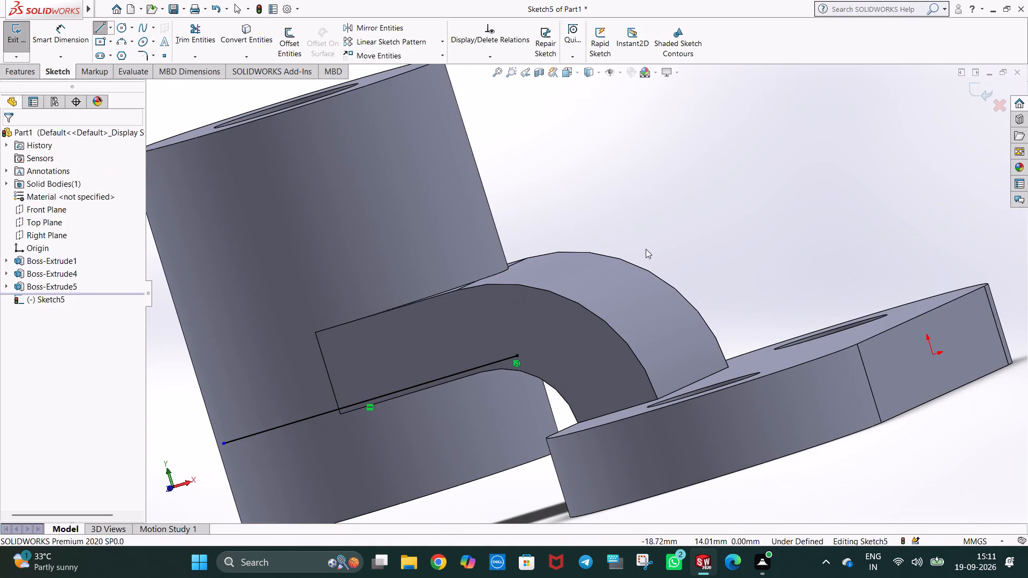
pyautogui.hotkey('ctrl', '1')
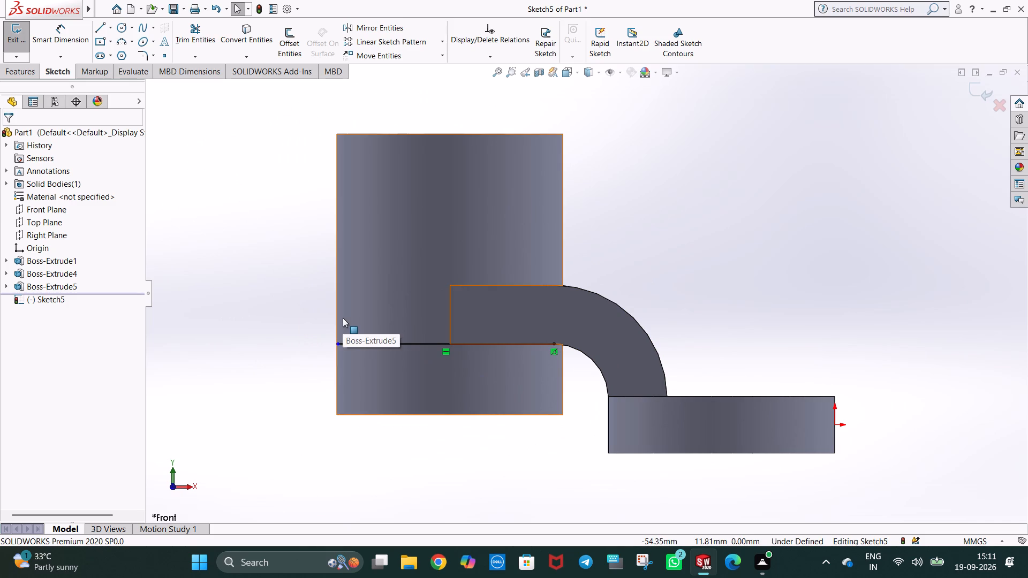
# Close the outline around the boss's lower portion with a vertical line about 7.7 mm, a 25 mm bottom line and a 7.72 mm vertical line.
pyautogui.click(191, 192)
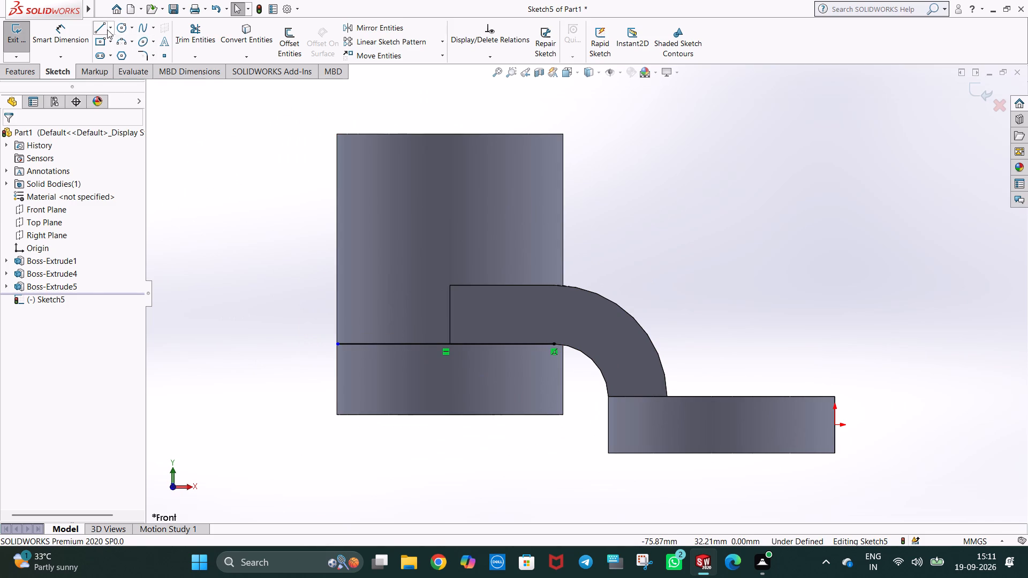
pyautogui.click(107, 29)
pyautogui.click(282, 162)
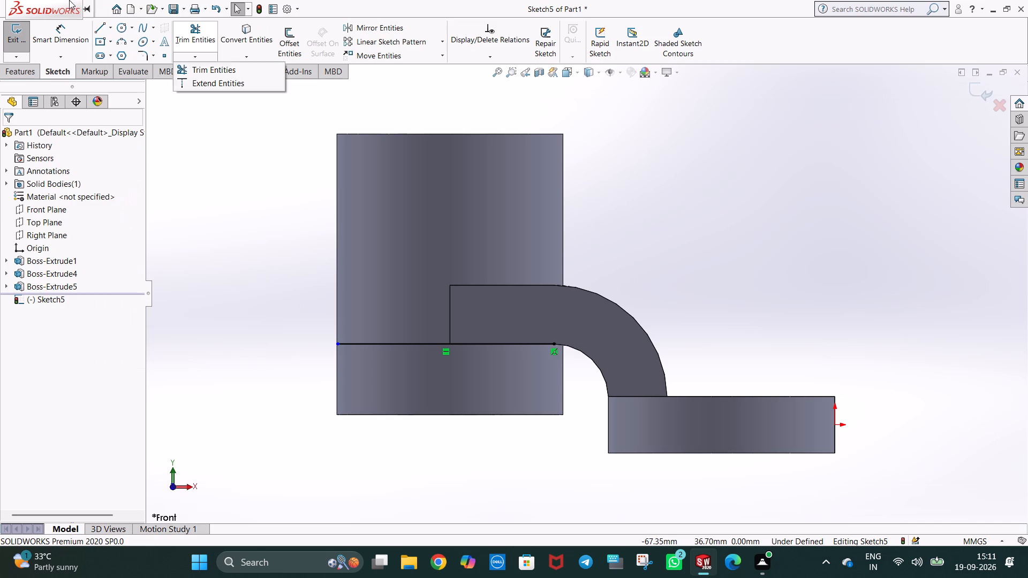
pyautogui.click(100, 27)
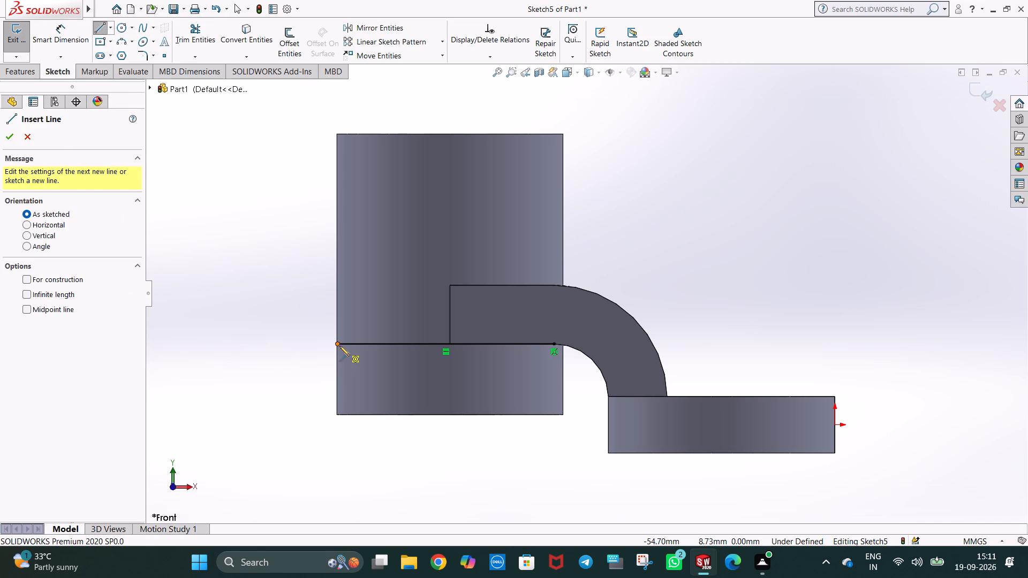
pyautogui.click(339, 344)
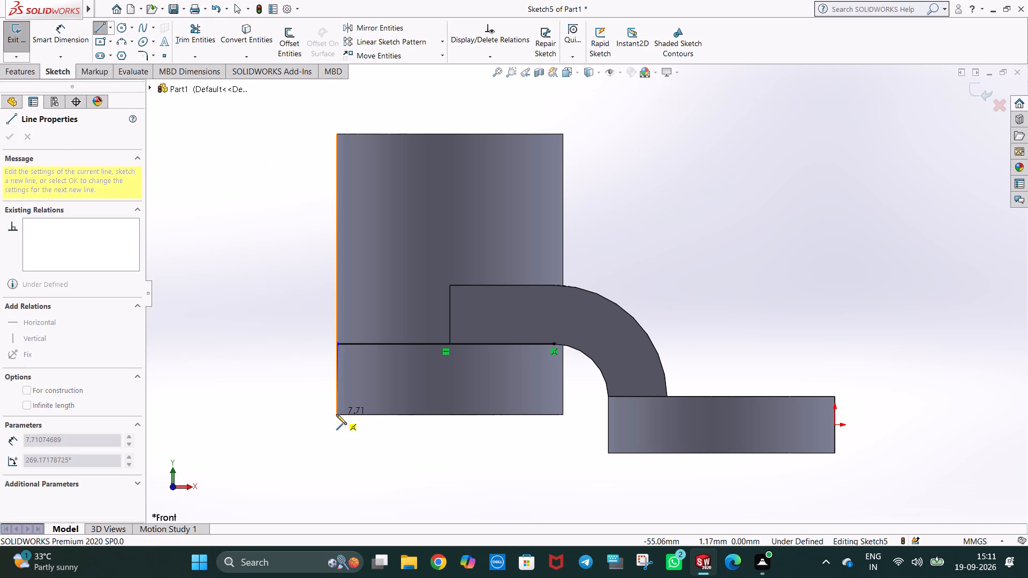
pyautogui.click(336, 414)
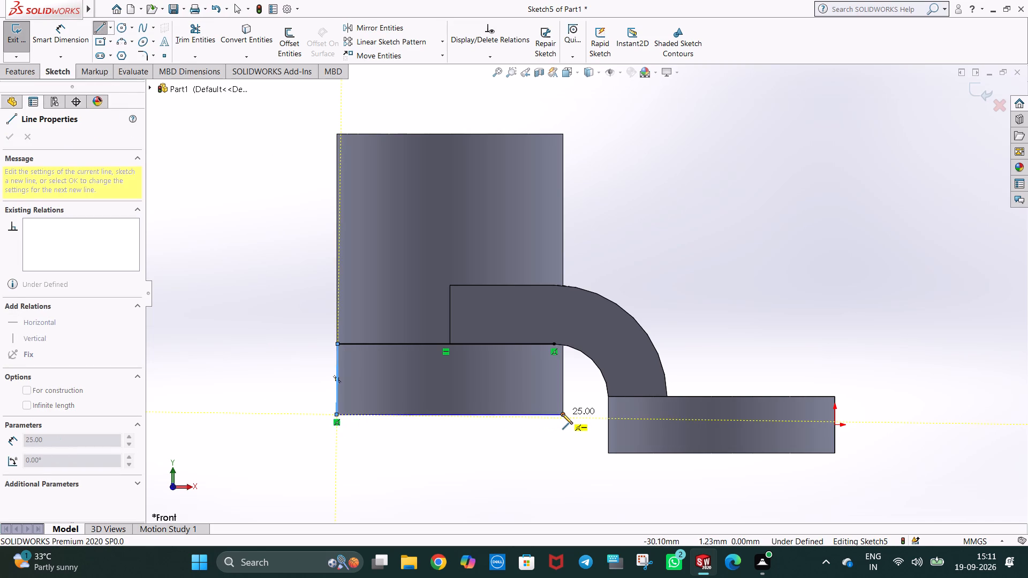
pyautogui.click(562, 414)
pyautogui.click(563, 345)
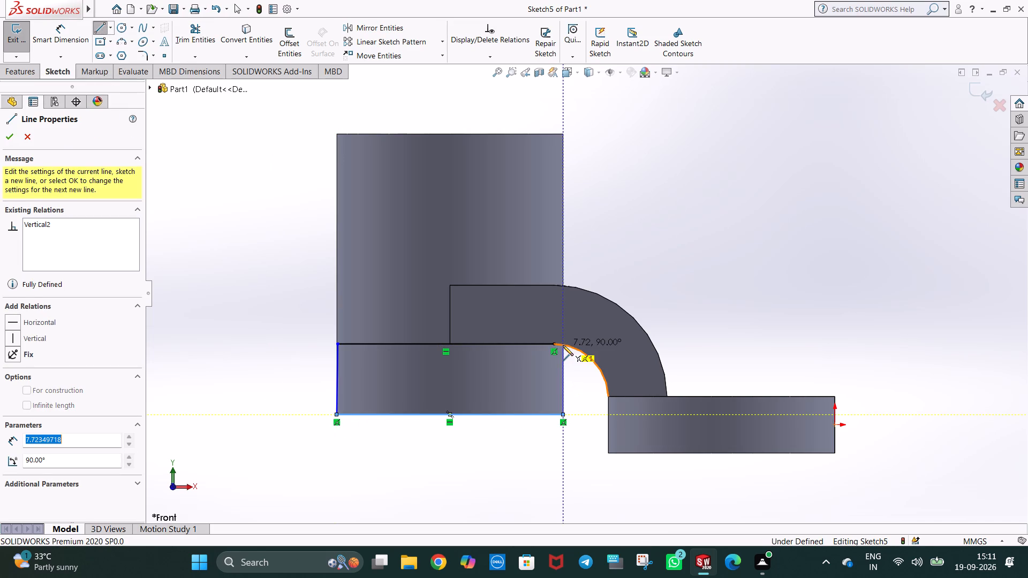
pyautogui.press('Escape')
pyautogui.press('Escape')
pyautogui.click(628, 274)
# Sketch a circle of about 6.02 mm radius centred on the arm's inner bend, following its curved edge.
pyautogui.scroll(-4, 583, 334)
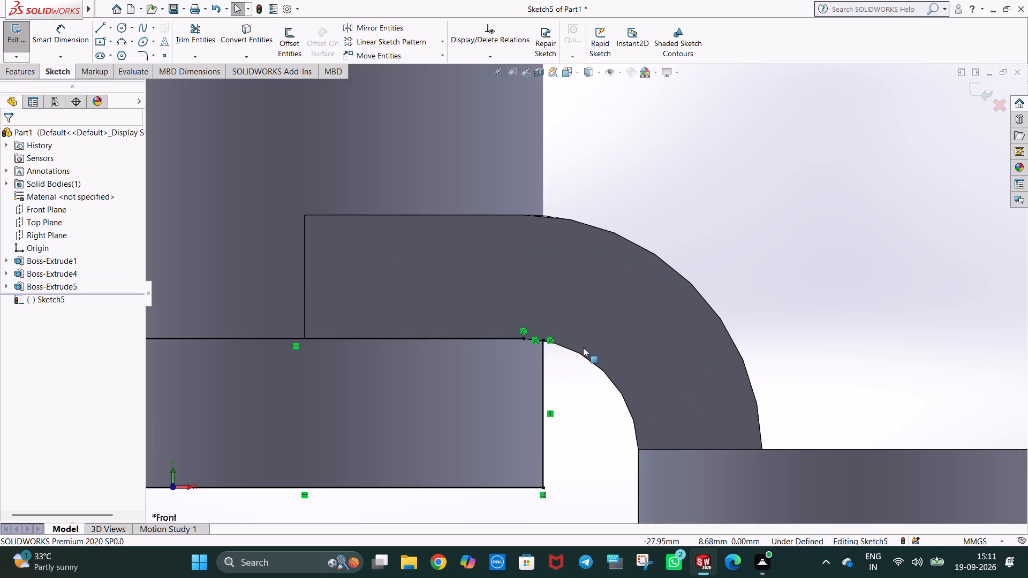
pyautogui.click(122, 29)
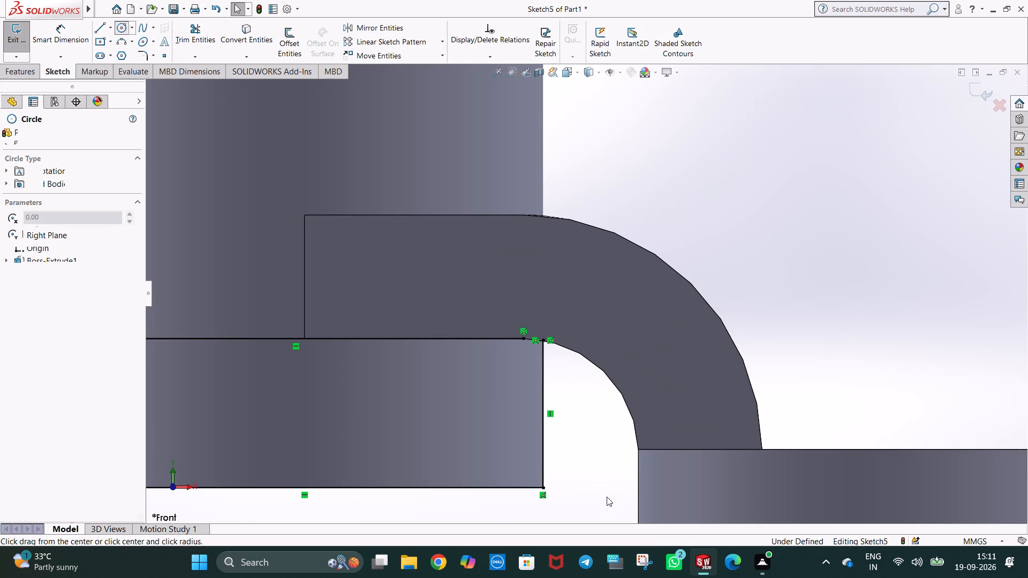
pyautogui.click(524, 455)
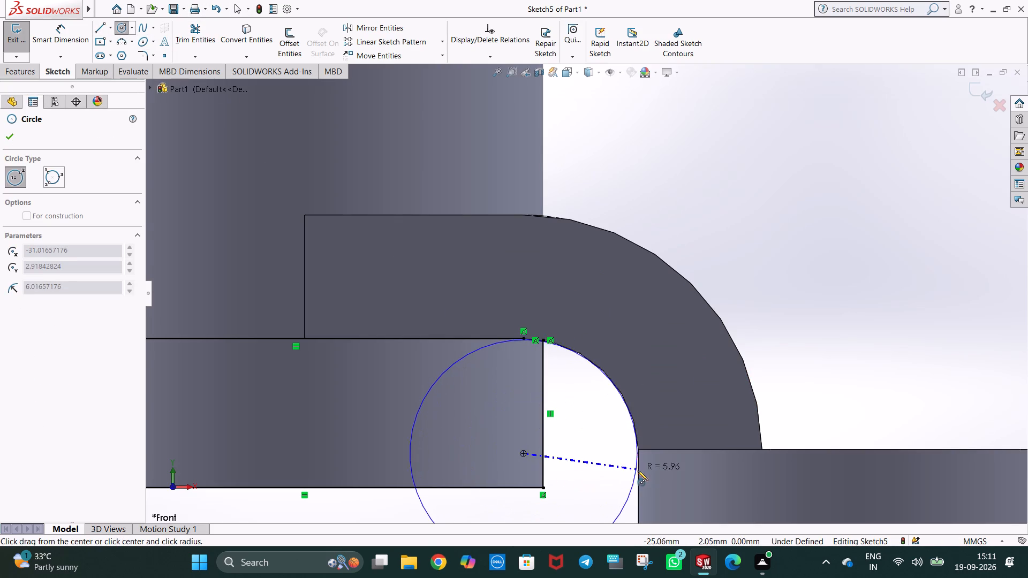
pyautogui.click(638, 470)
pyautogui.press('Escape')
pyautogui.press('Escape')
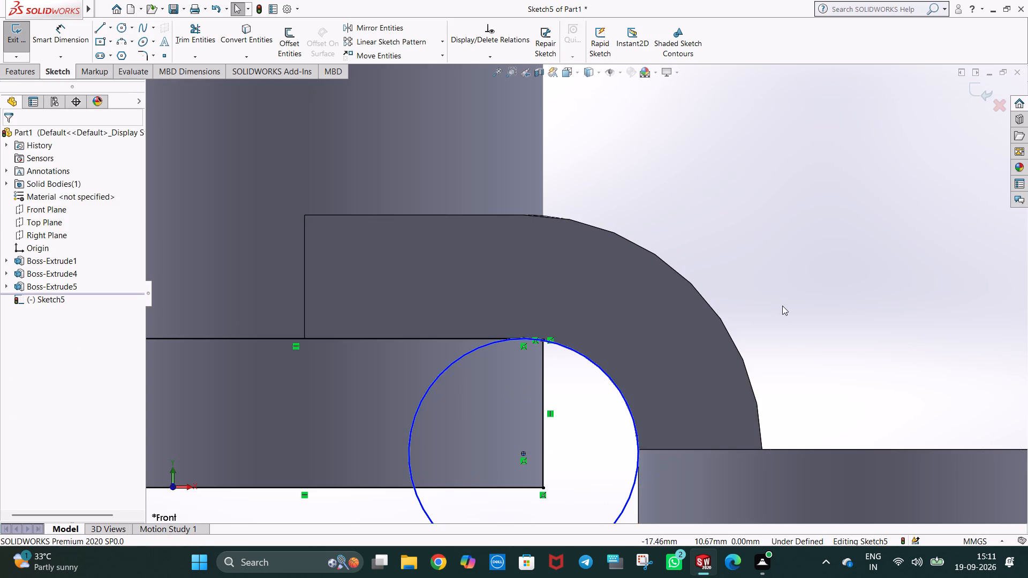
pyautogui.click(782, 306)
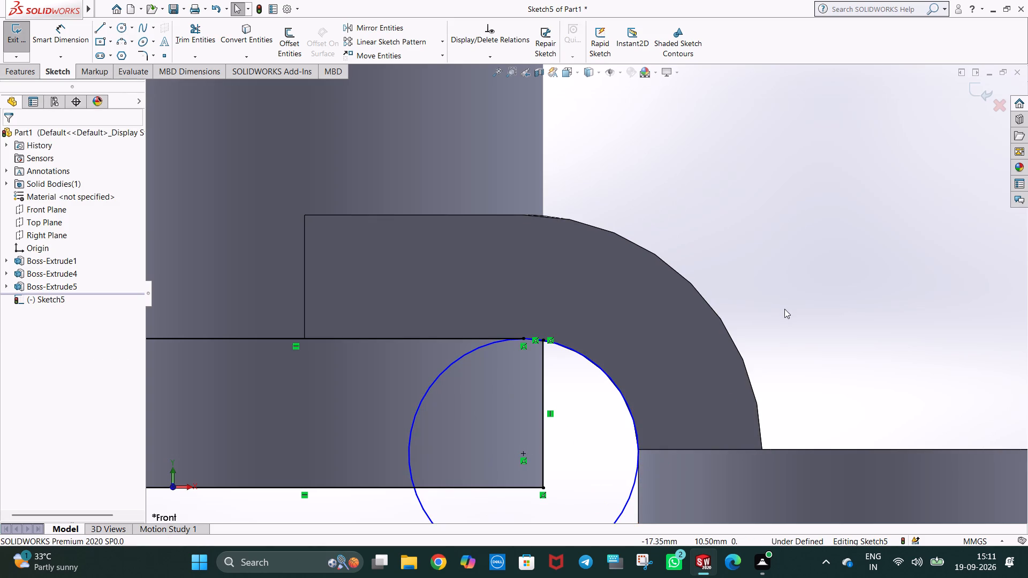
pyautogui.click(837, 189)
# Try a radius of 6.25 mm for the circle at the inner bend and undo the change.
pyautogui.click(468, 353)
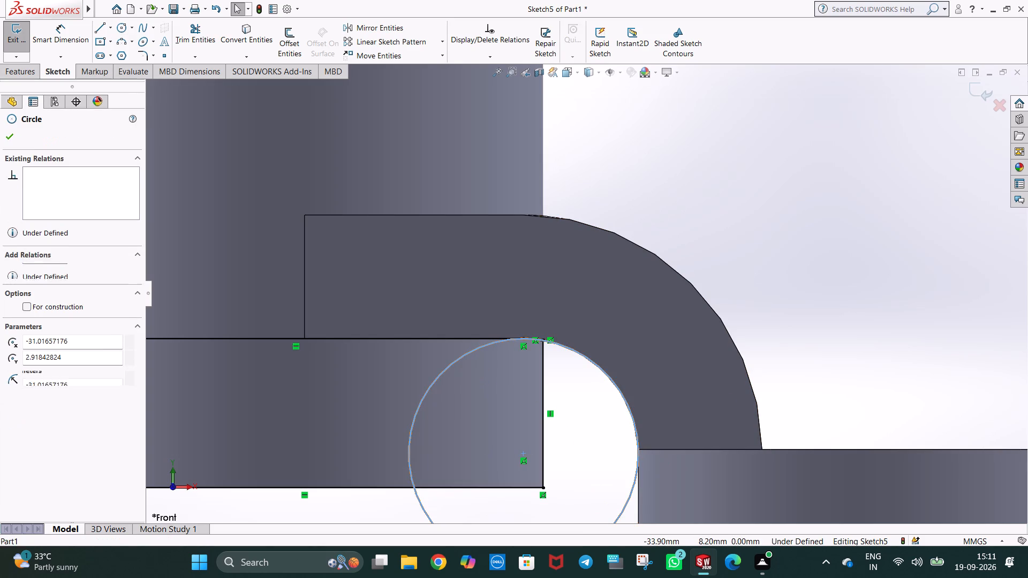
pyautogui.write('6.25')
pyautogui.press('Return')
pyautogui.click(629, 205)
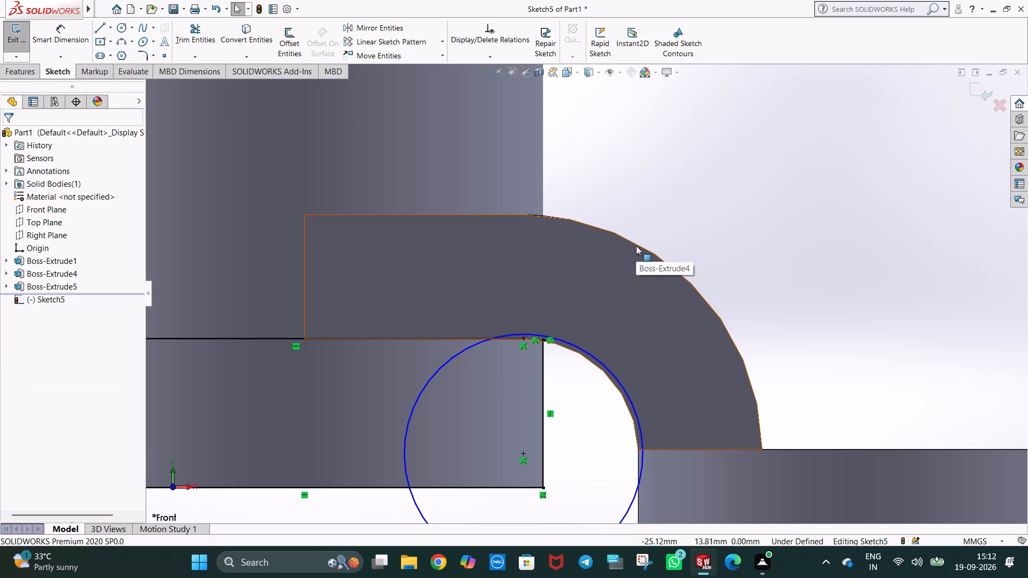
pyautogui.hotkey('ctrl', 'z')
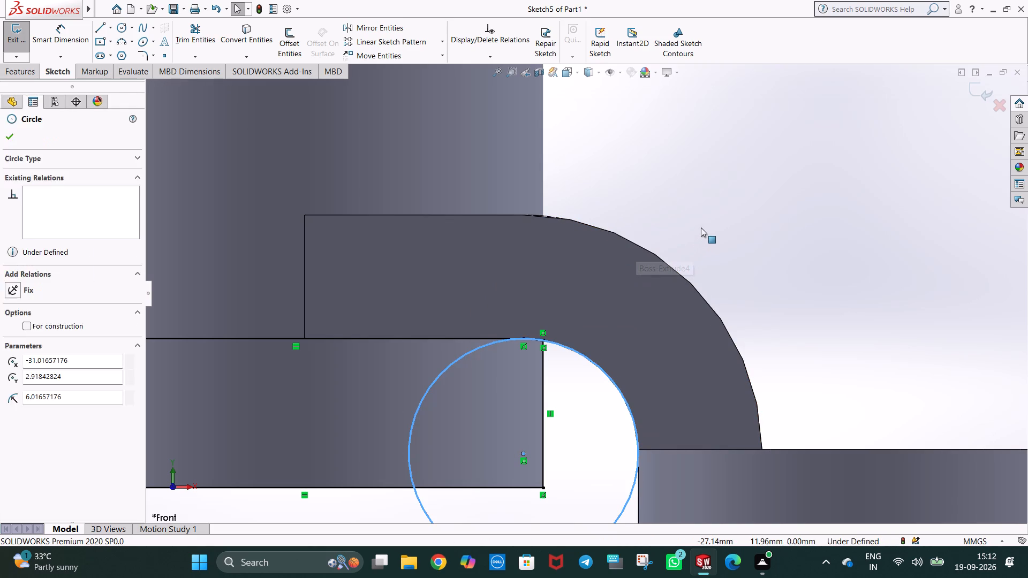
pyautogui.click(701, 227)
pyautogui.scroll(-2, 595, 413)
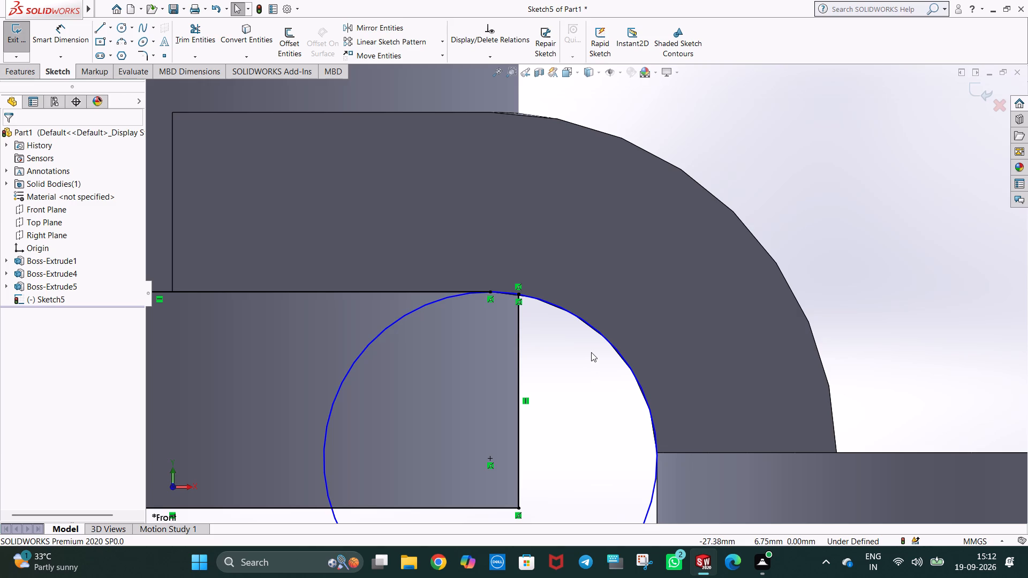
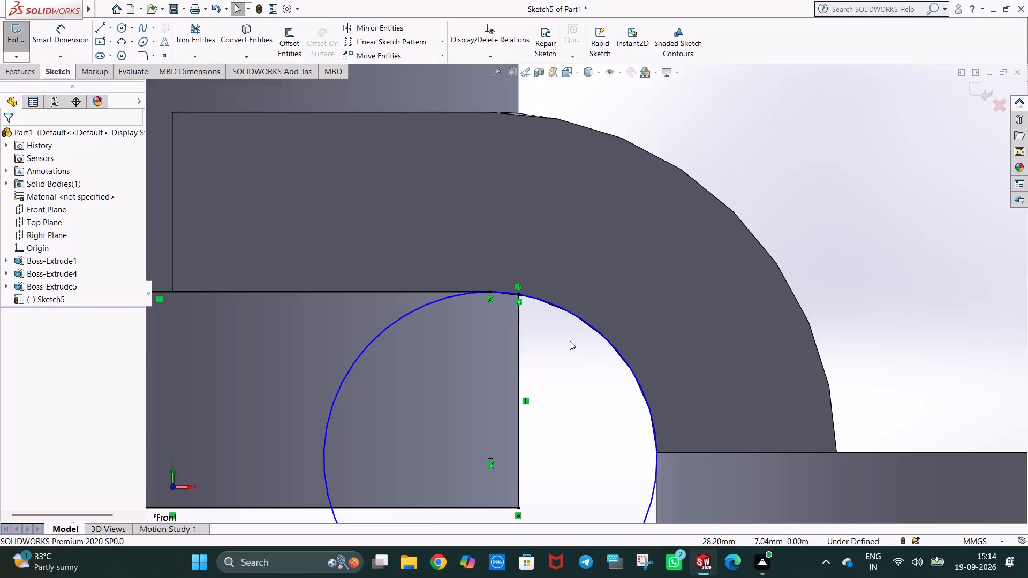
# Trim away the circle at the arm's inner bend, keeping the closed profile around the boss's lower portion.
pyautogui.moveTo(573, 332); pyautogui.dragTo(567, 360, button='middle')
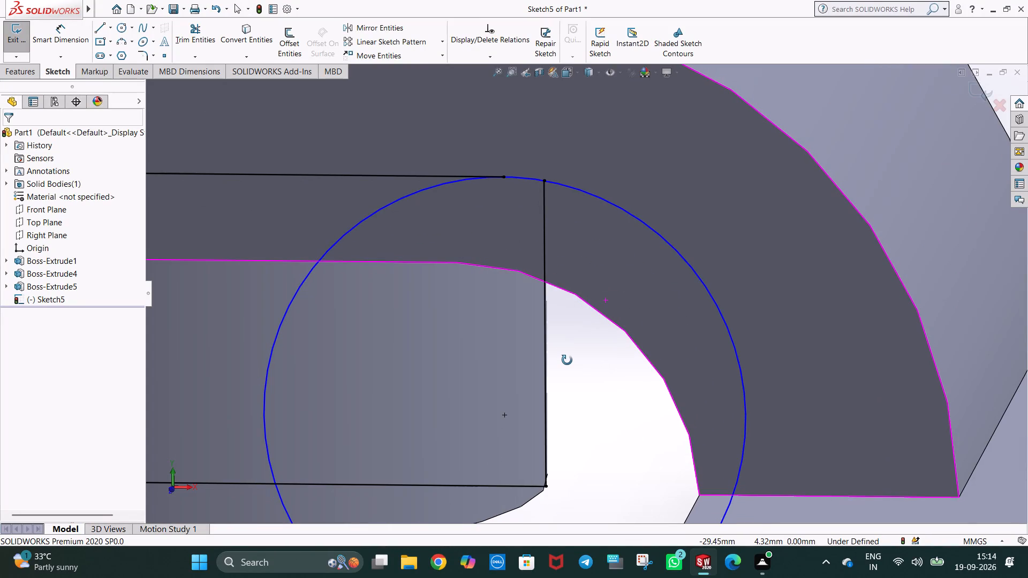
pyautogui.moveTo(567, 360); pyautogui.dragTo(578, 330, button='middle')
pyautogui.scroll(2, 580, 325)
pyautogui.press('Escape')
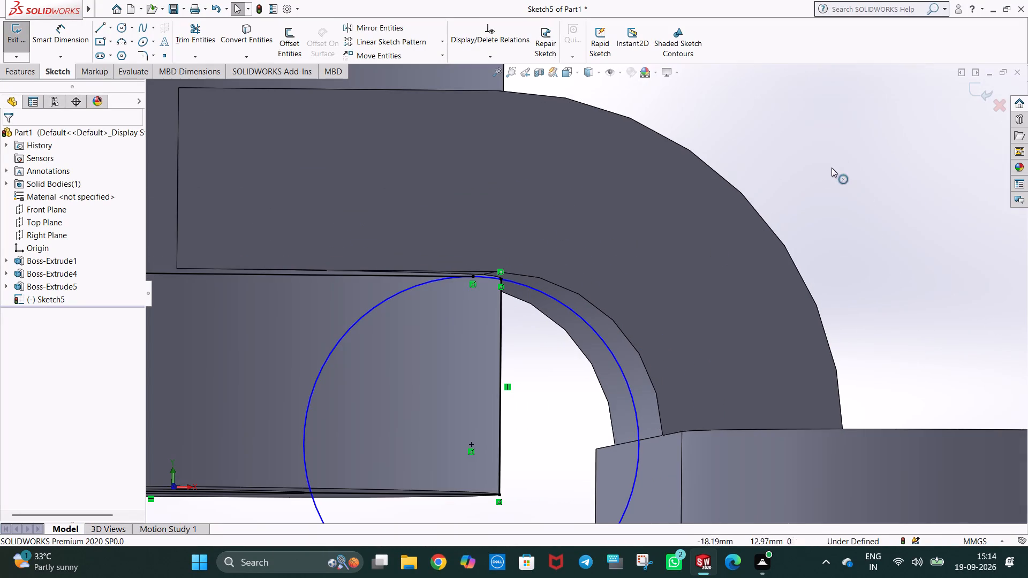
pyautogui.click(832, 168)
pyautogui.scroll(2, 671, 272)
pyautogui.scroll(-1, 655, 279)
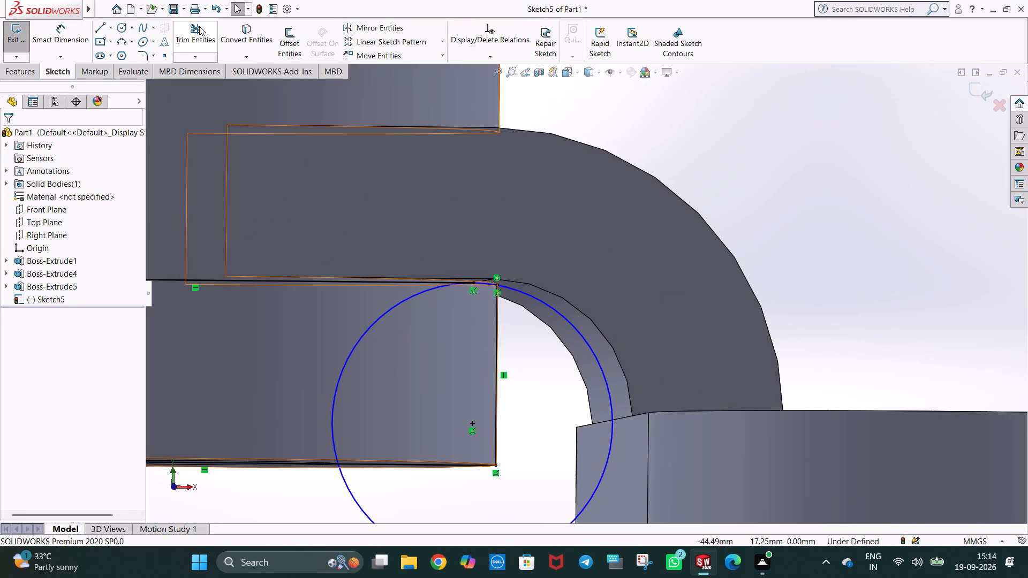
pyautogui.click(199, 29)
pyautogui.moveTo(354, 302); pyautogui.dragTo(377, 331)
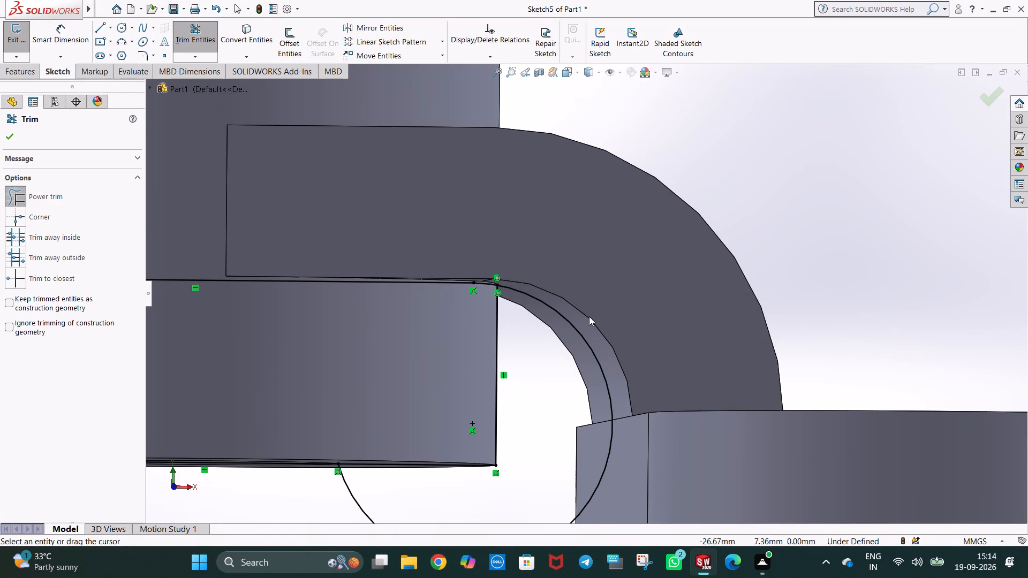
pyautogui.moveTo(588, 322); pyautogui.dragTo(573, 342)
pyautogui.scroll(-2, 545, 316)
pyautogui.moveTo(520, 326); pyautogui.dragTo(528, 256, button='middle')
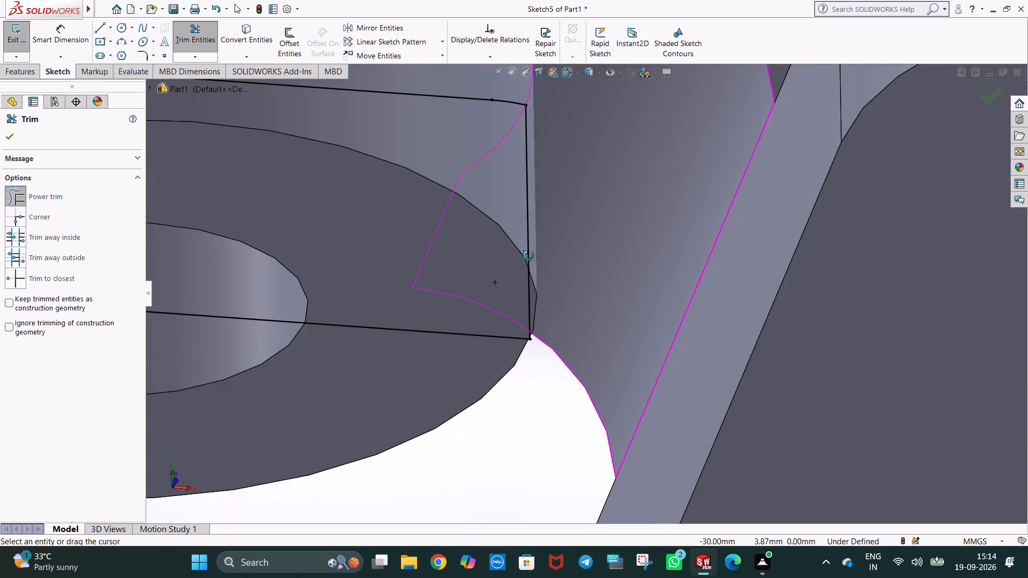
pyautogui.moveTo(528, 256); pyautogui.dragTo(502, 380, button='middle')
pyautogui.press('Escape')
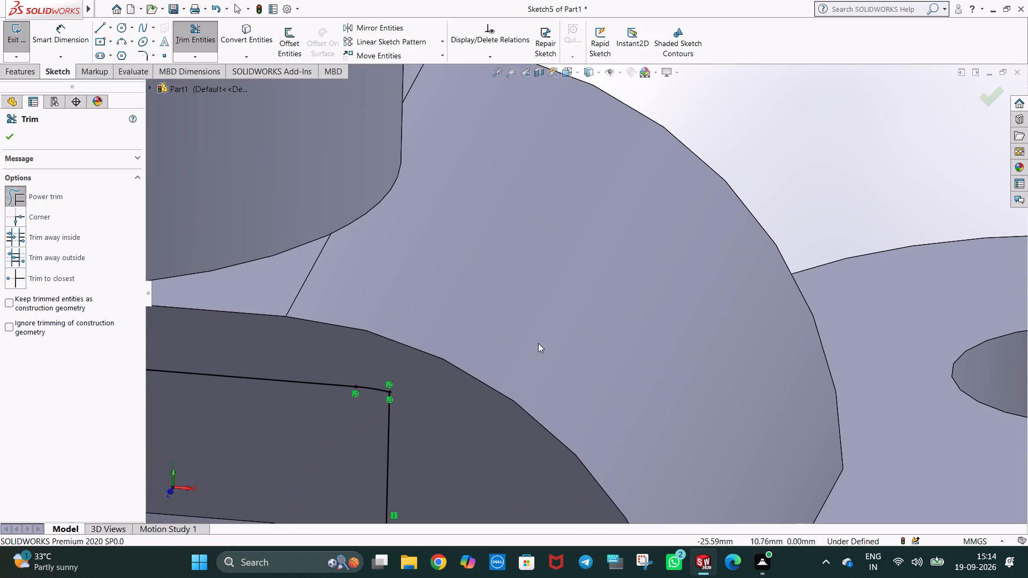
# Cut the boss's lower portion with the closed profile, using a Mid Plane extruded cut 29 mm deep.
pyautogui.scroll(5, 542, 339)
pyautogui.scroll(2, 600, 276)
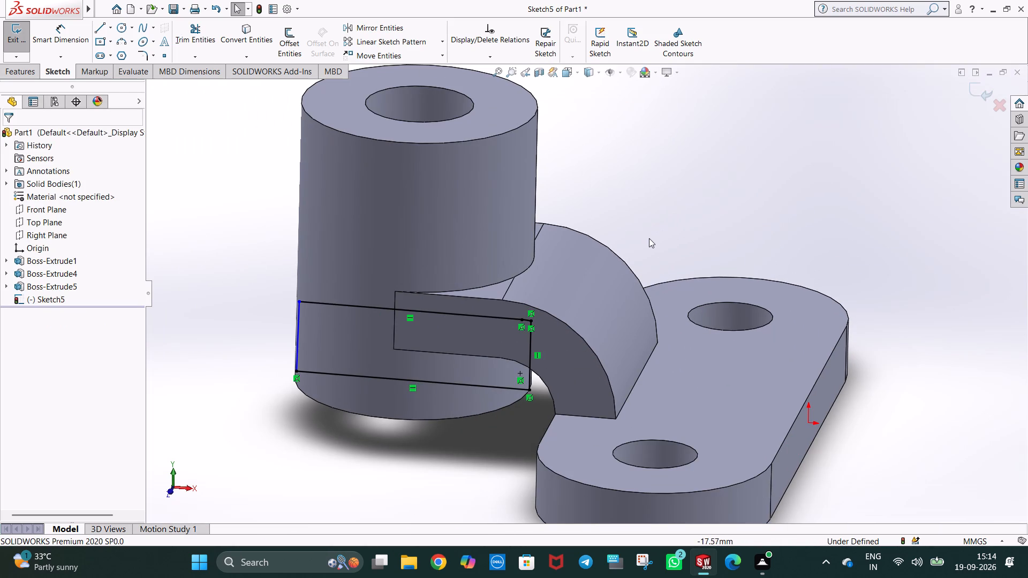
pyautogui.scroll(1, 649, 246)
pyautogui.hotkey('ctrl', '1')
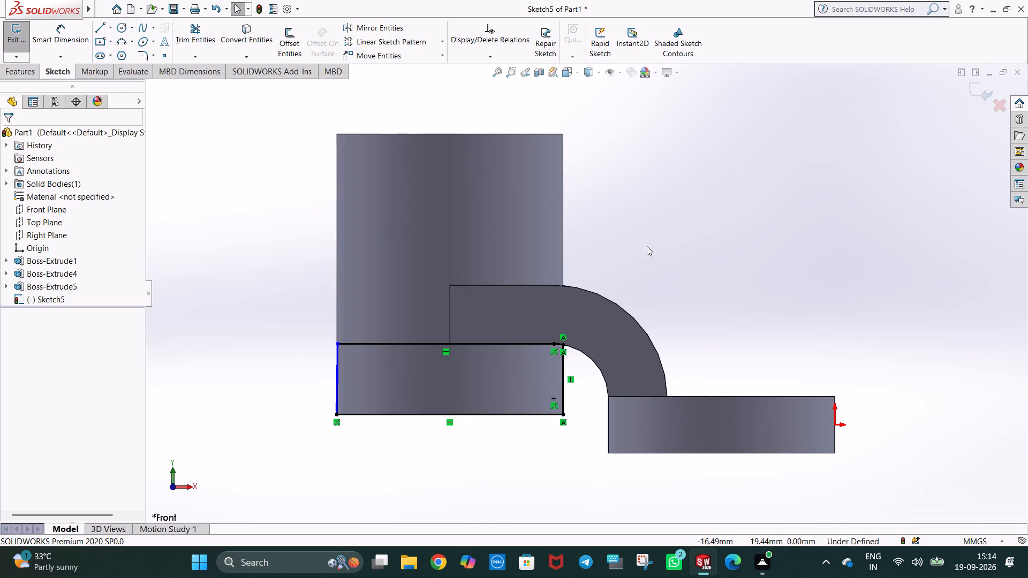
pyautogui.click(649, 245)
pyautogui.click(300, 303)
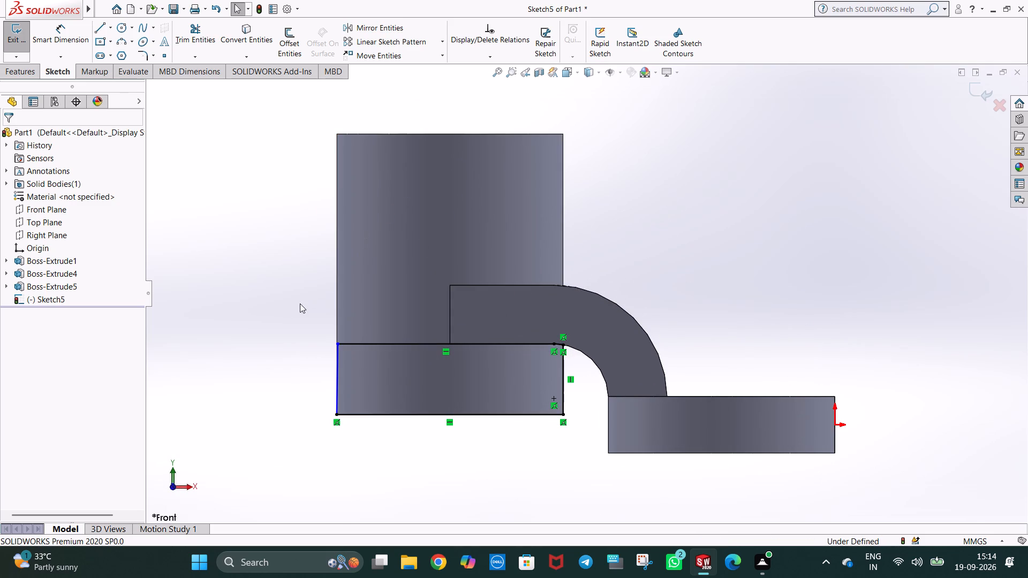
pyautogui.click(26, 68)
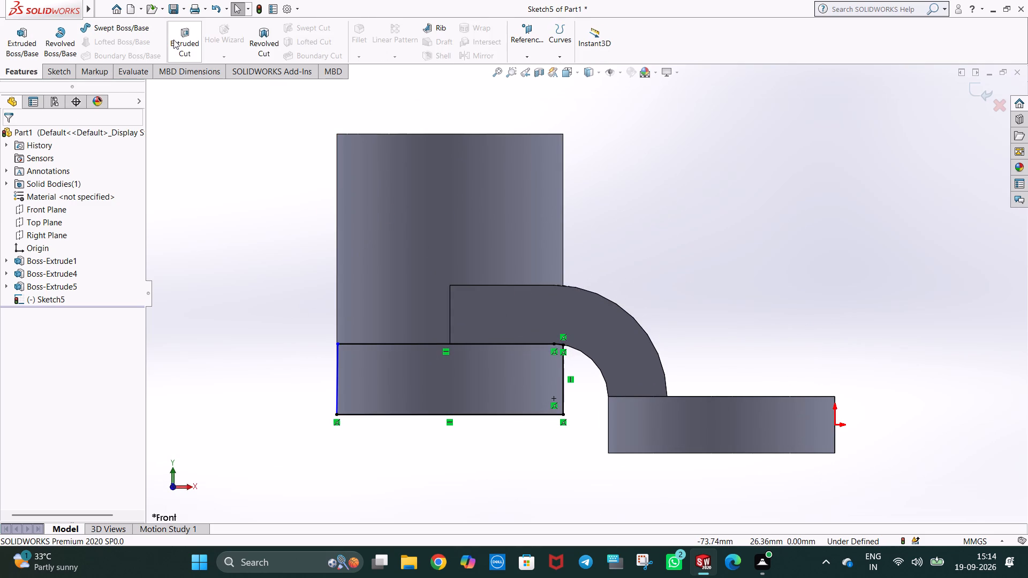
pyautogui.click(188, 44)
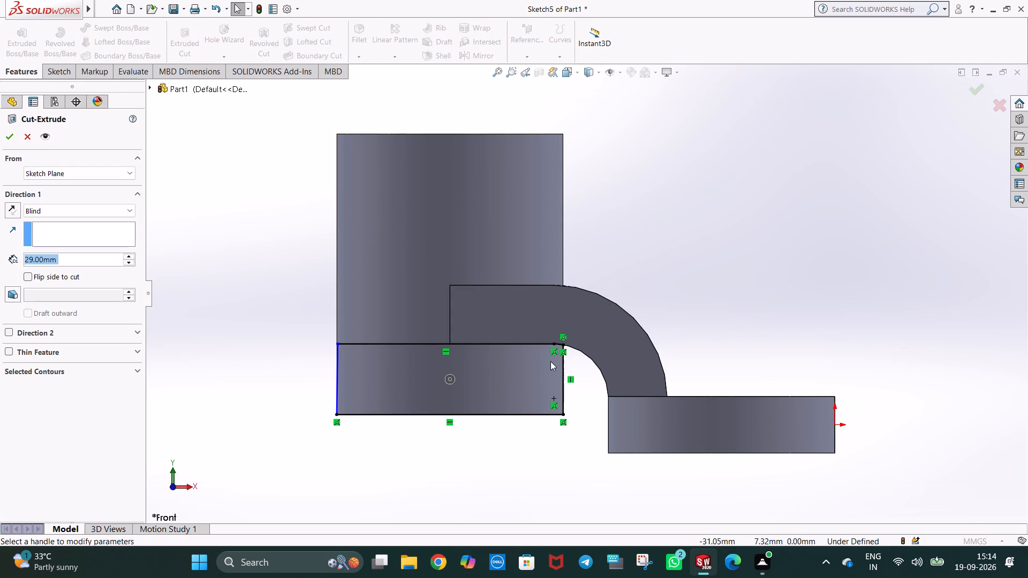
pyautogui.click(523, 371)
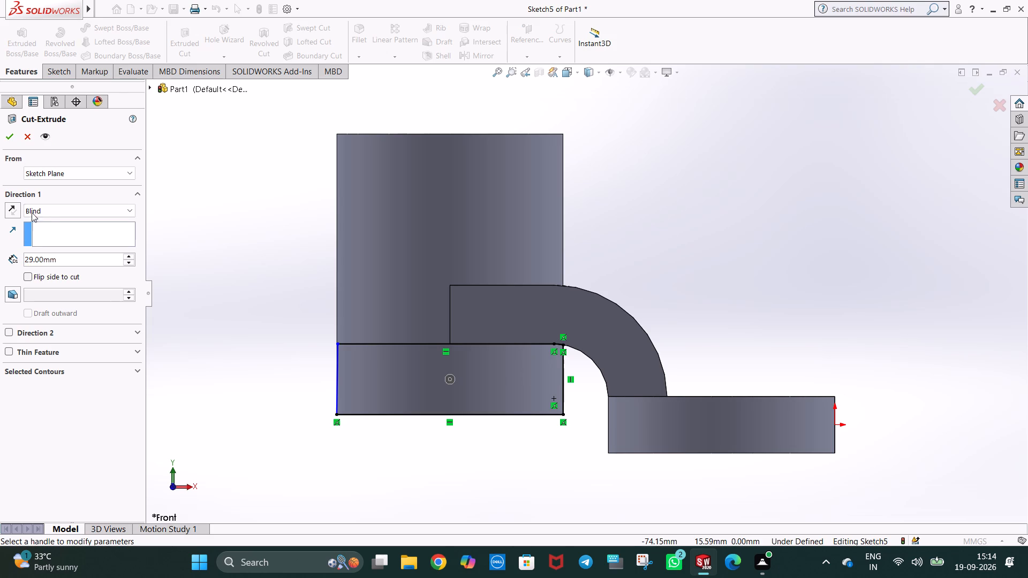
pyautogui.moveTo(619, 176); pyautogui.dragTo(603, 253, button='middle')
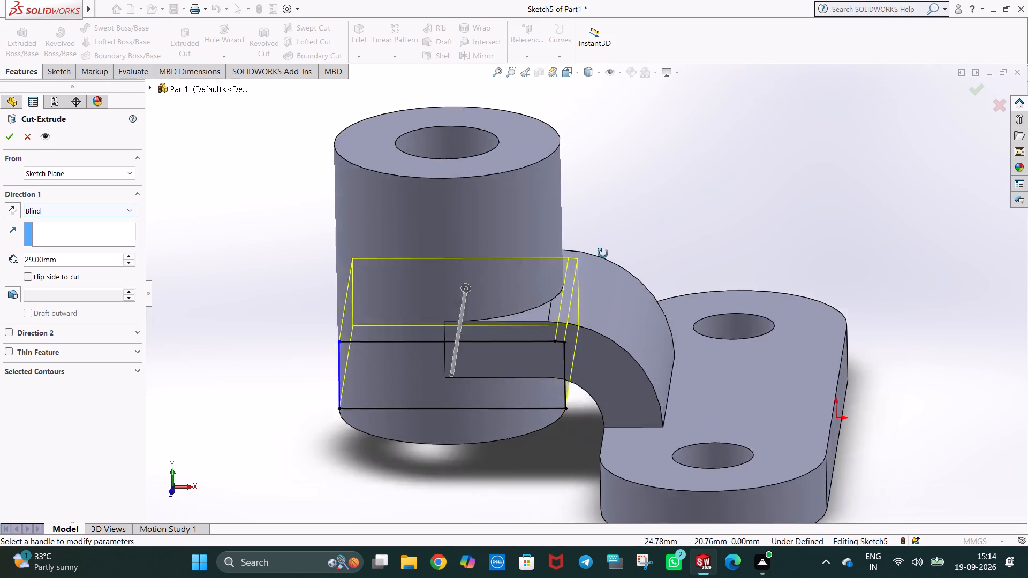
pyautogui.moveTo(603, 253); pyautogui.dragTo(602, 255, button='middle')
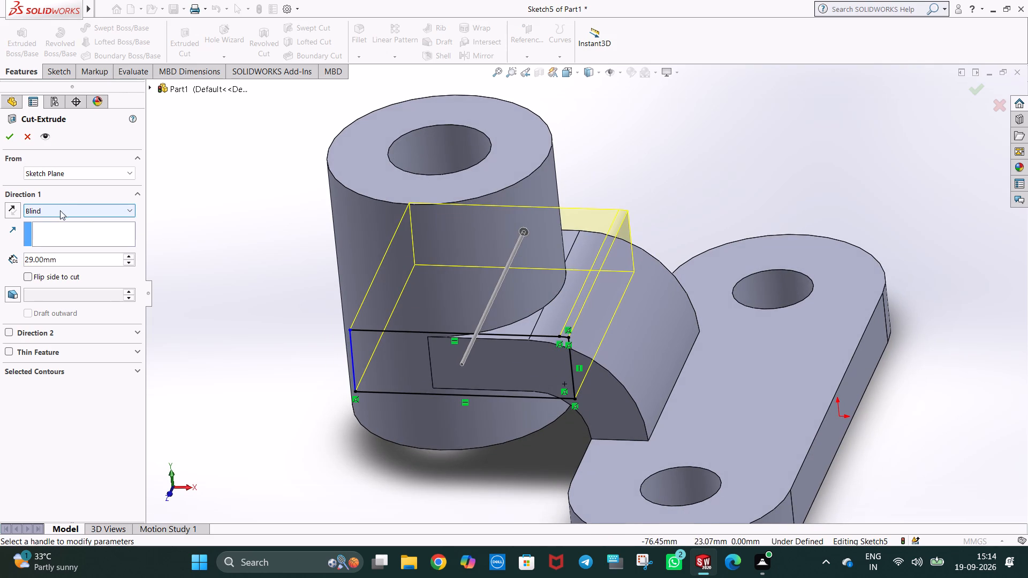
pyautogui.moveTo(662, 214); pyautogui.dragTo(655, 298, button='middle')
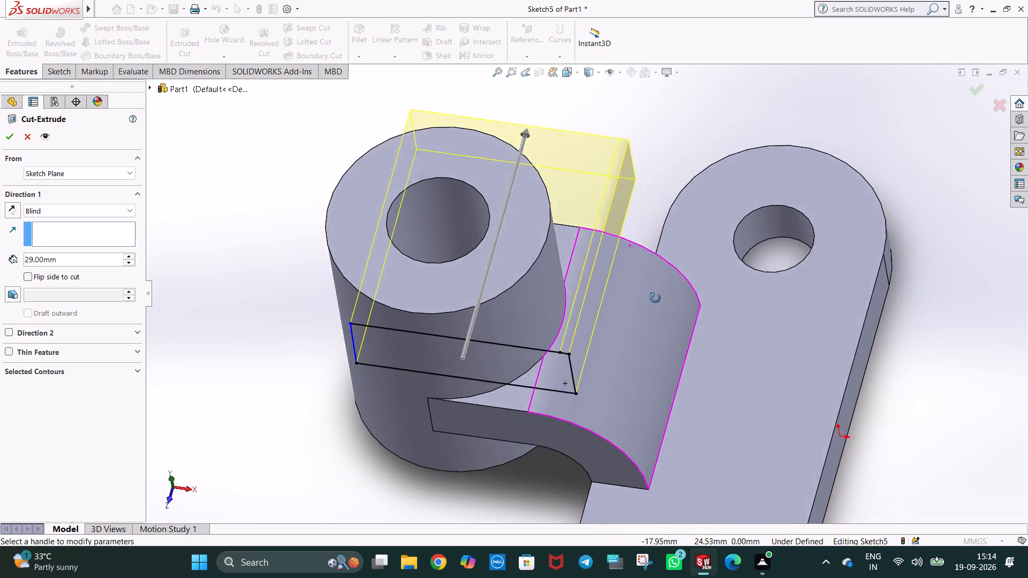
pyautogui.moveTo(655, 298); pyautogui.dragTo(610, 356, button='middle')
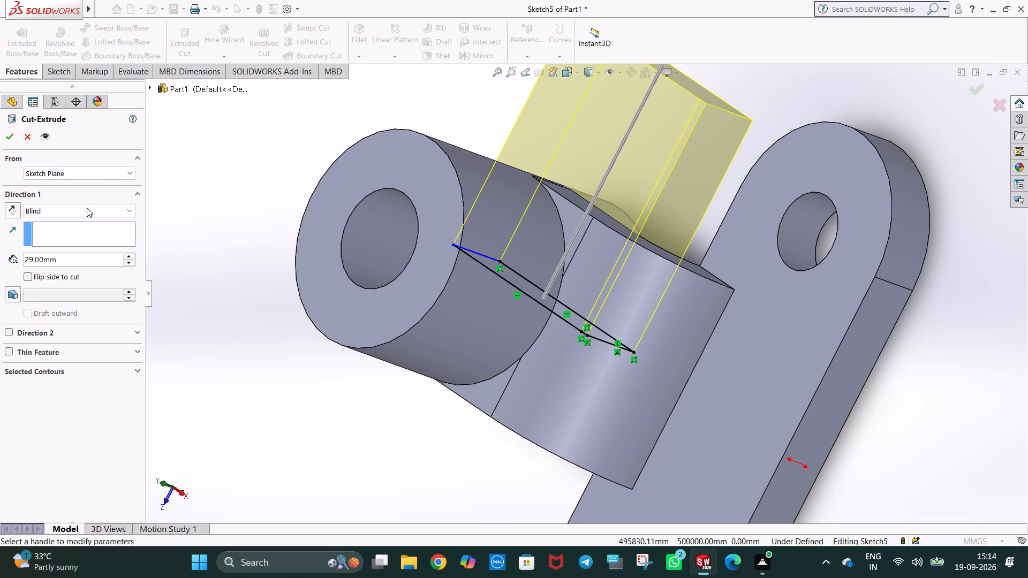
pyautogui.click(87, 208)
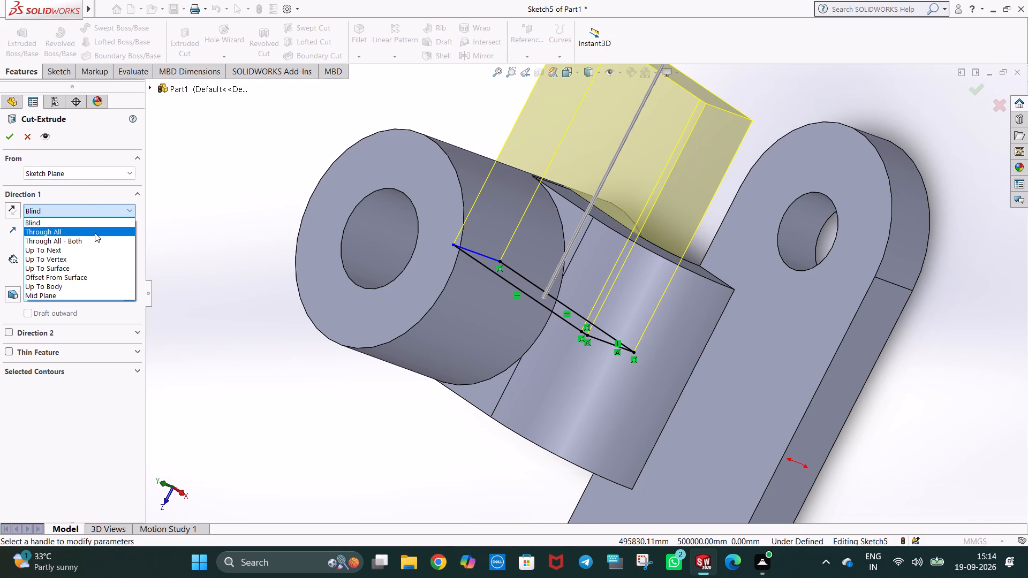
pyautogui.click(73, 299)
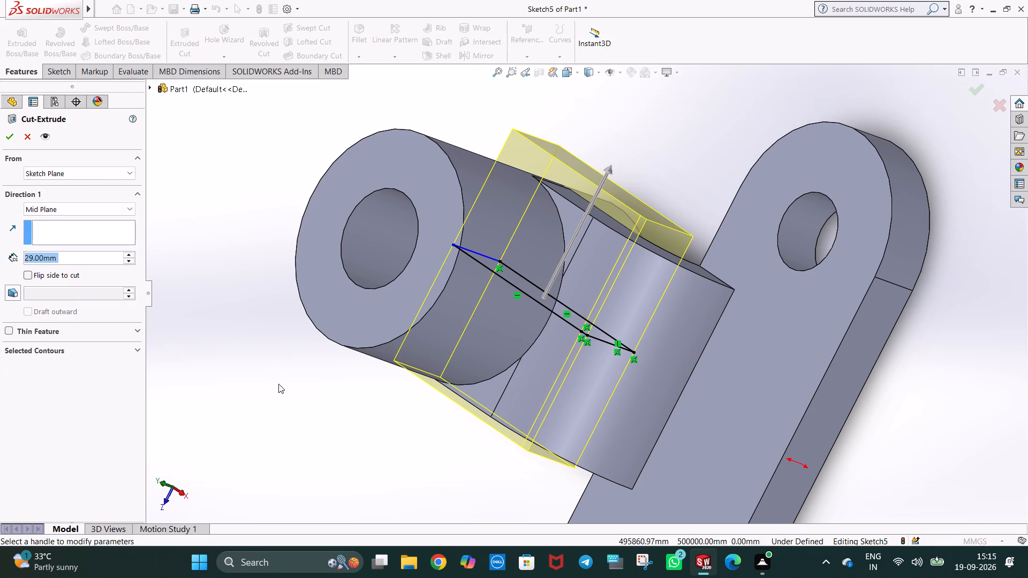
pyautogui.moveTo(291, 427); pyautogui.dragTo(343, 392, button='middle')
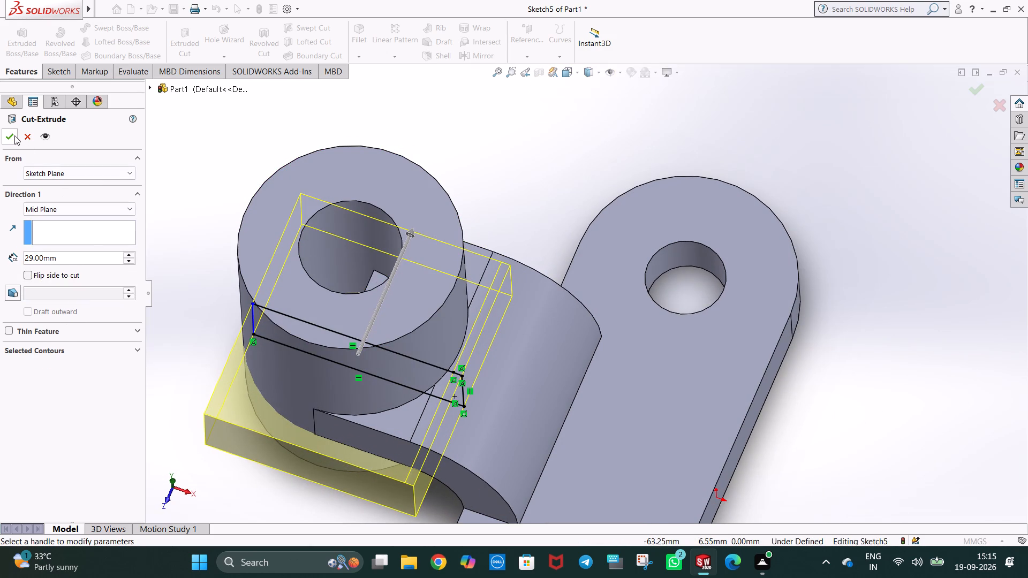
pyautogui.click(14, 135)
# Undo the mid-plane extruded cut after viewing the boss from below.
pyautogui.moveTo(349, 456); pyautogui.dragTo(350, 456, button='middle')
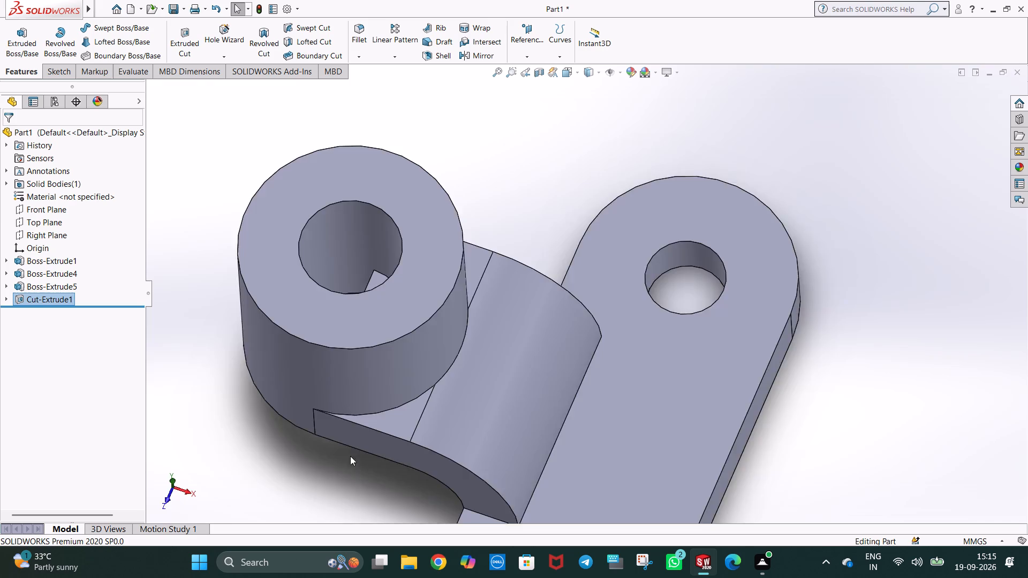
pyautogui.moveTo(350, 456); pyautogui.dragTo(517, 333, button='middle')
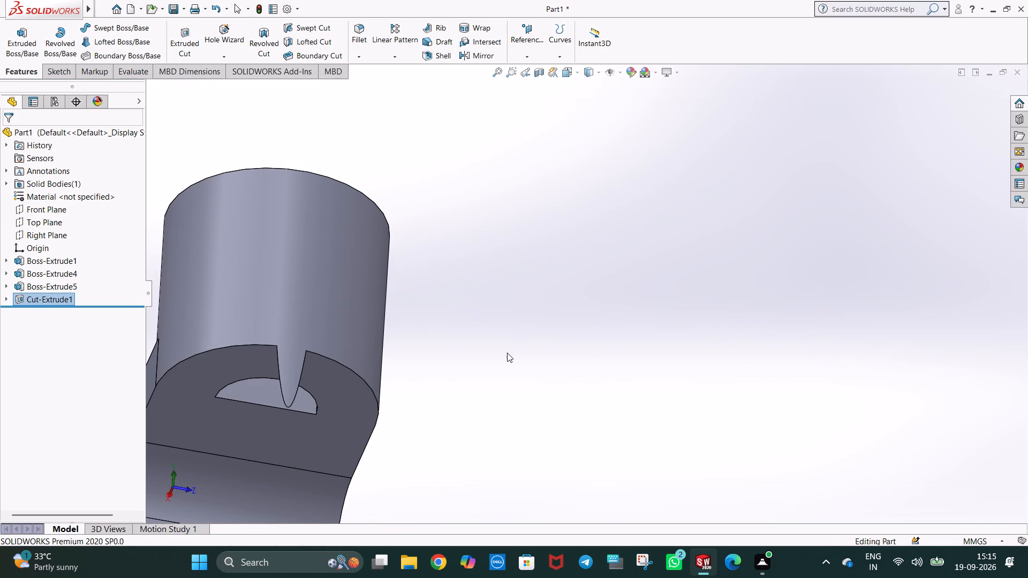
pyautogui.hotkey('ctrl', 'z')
# Delete the profile's vertical line along the boss's outer edge, on the side away from the arm.
pyautogui.moveTo(349, 440); pyautogui.dragTo(487, 489, button='middle')
pyautogui.moveTo(543, 263); pyautogui.dragTo(551, 310, button='middle')
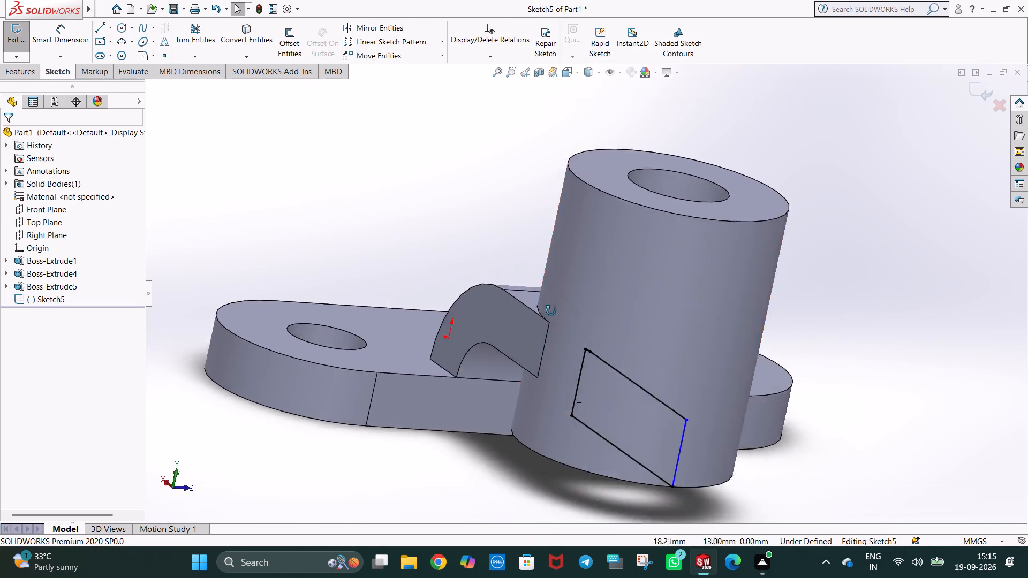
pyautogui.moveTo(551, 310); pyautogui.dragTo(558, 340, button='middle')
pyautogui.scroll(2, 562, 334)
pyautogui.scroll(1, 540, 199)
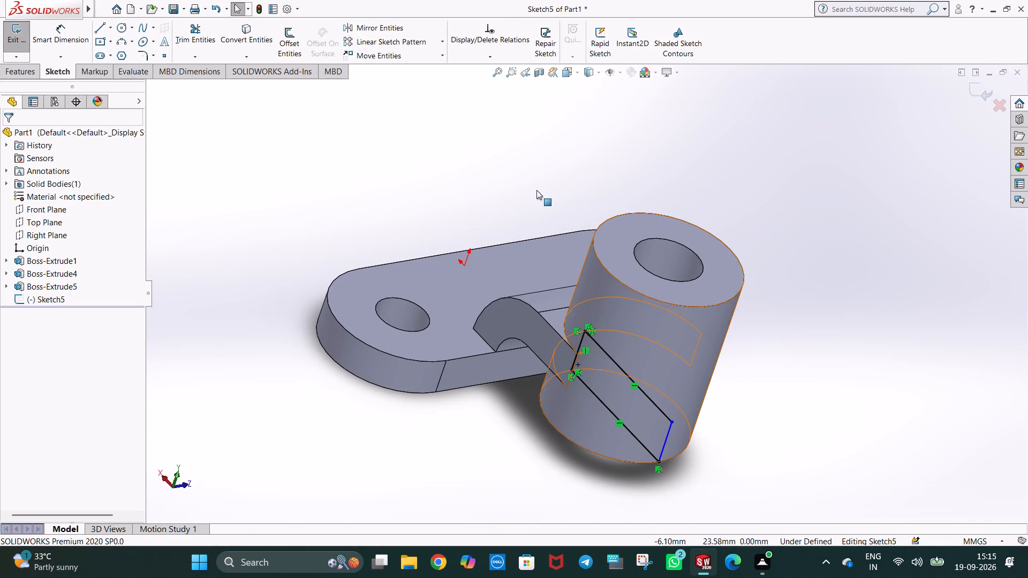
pyautogui.moveTo(536, 190); pyautogui.dragTo(425, 263, button='middle')
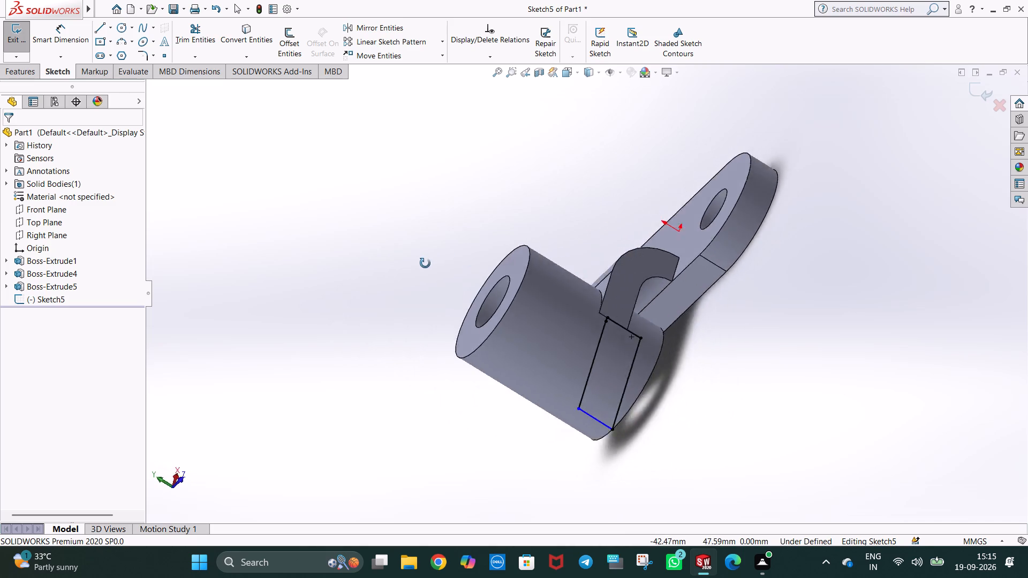
pyautogui.moveTo(425, 263); pyautogui.dragTo(383, 298, button='middle')
pyautogui.hotkey('ctrl', '1')
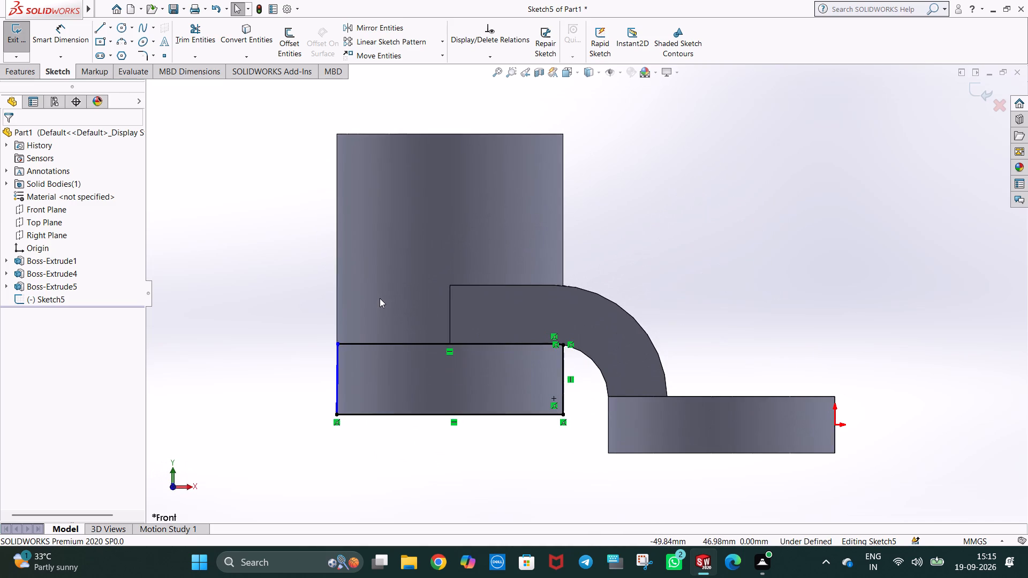
pyautogui.click(661, 259)
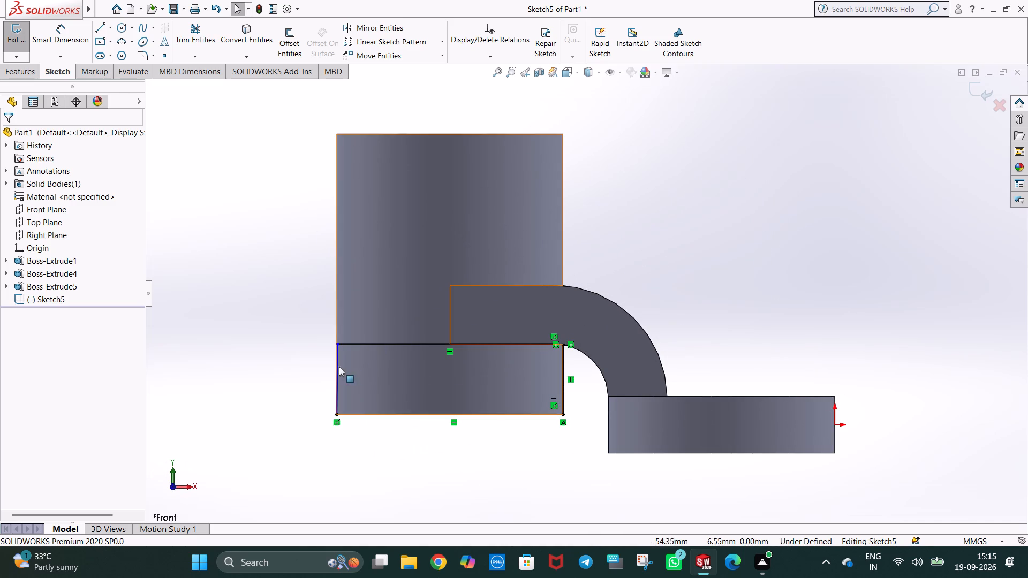
pyautogui.click(338, 367)
pyautogui.press('Delete')
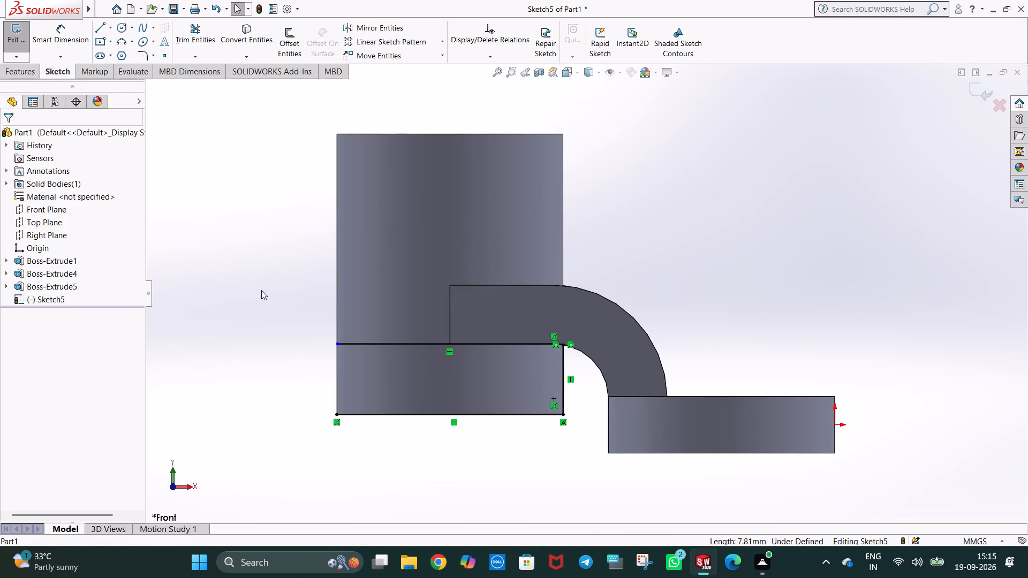
pyautogui.click(261, 290)
pyautogui.click(302, 347)
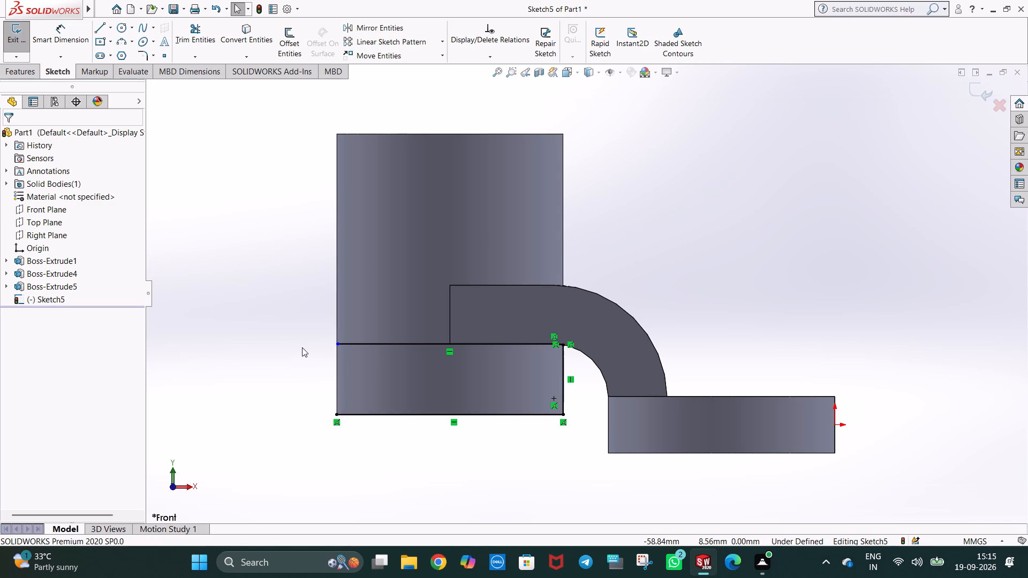
# Set the length of the profile's upper horizontal line to 24 mm.
pyautogui.click(351, 344)
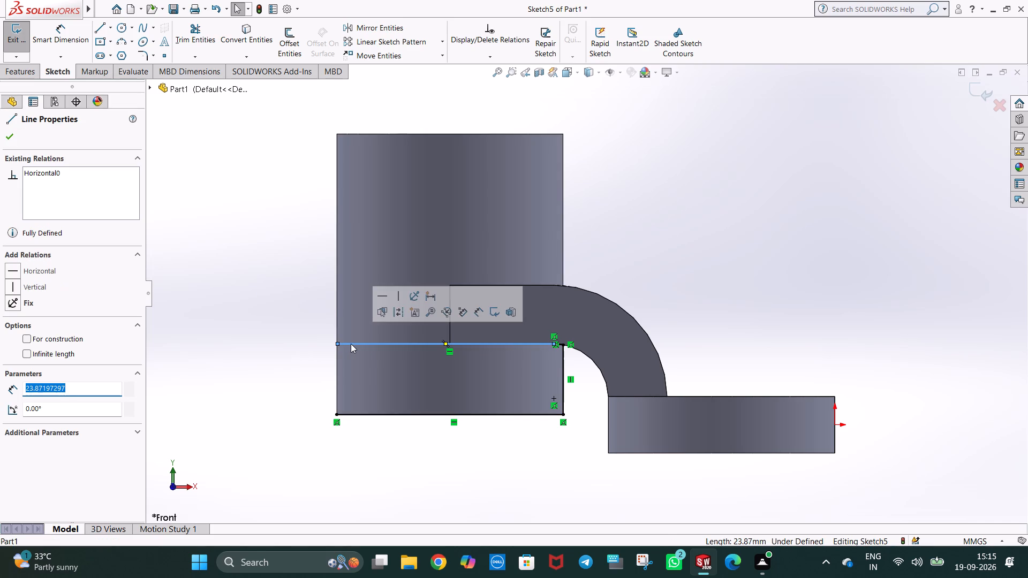
pyautogui.write('24')
pyautogui.press('Return')
pyautogui.click(212, 219)
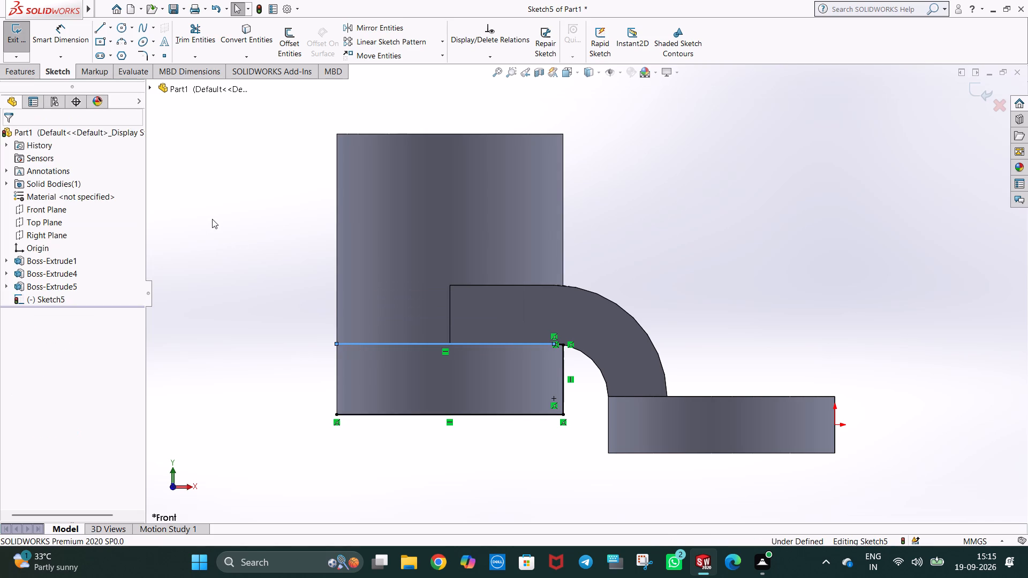
# Close the profile with a line about 7.8 mm long between the lower and upper lines' ends at the boss's outer edge.
pyautogui.click(98, 29)
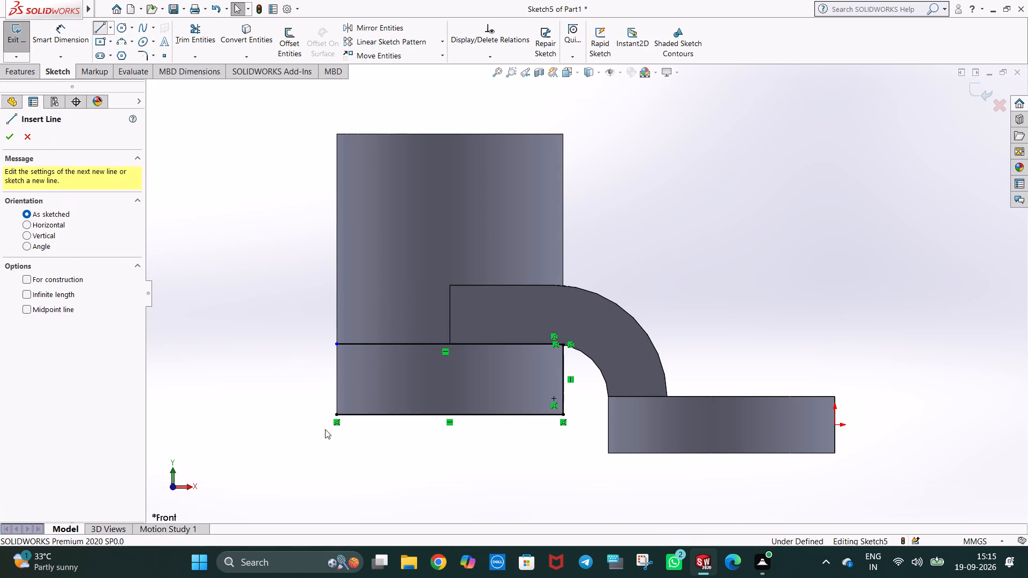
pyautogui.click(337, 414)
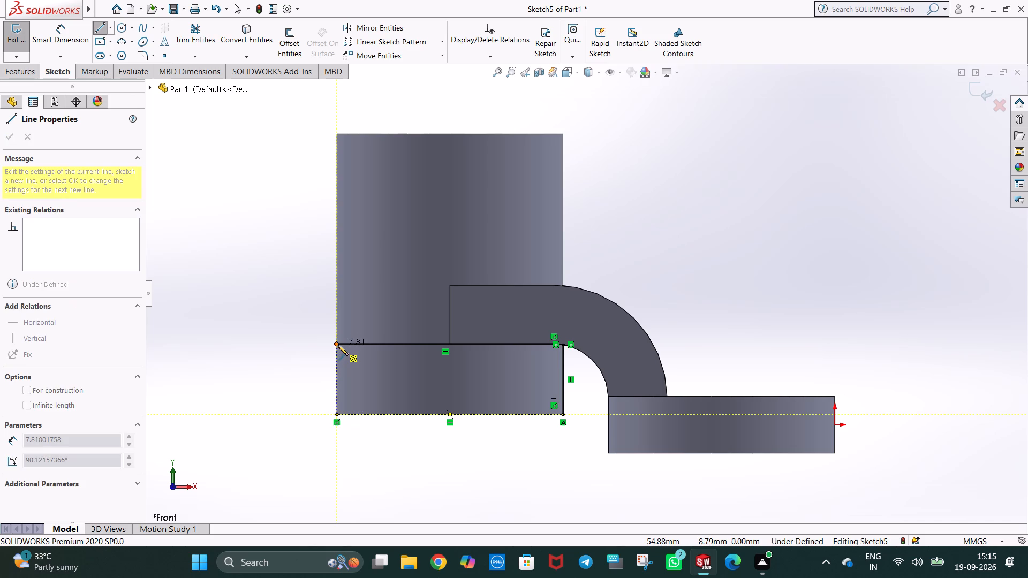
pyautogui.click(336, 344)
pyautogui.press('Escape')
pyautogui.press('Escape')
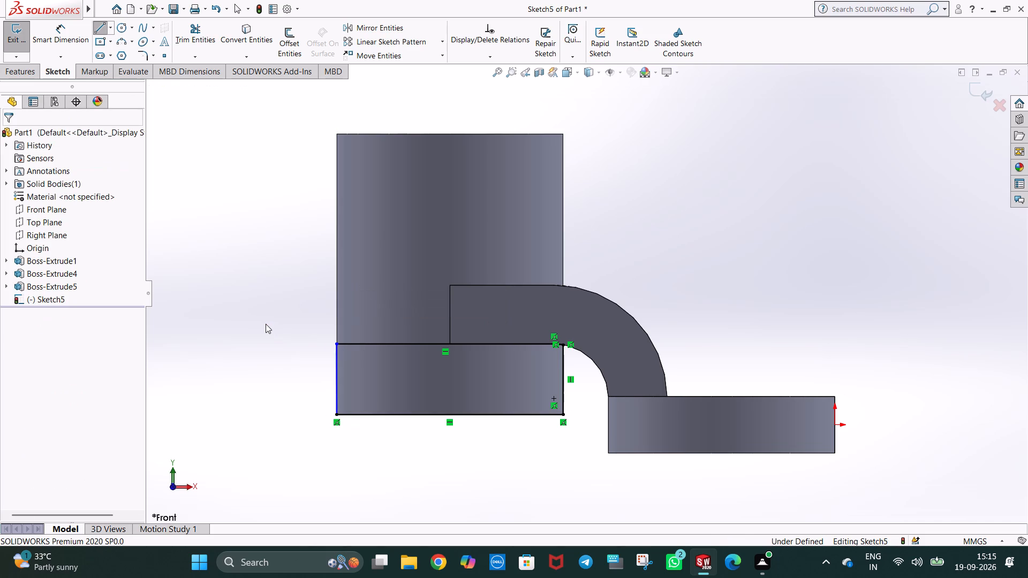
pyautogui.press('Escape')
pyautogui.click(266, 323)
# Cut away the boss's lower portion beneath the arm with an Extruded Cut of the closed profile, Mid Plane, 29 mm deep.
pyautogui.click(19, 74)
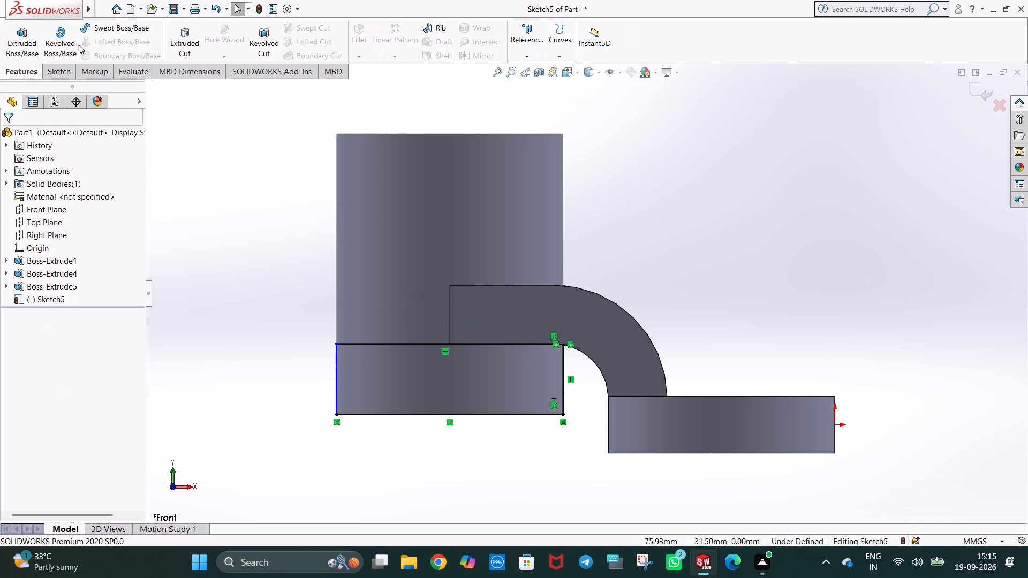
pyautogui.click(179, 44)
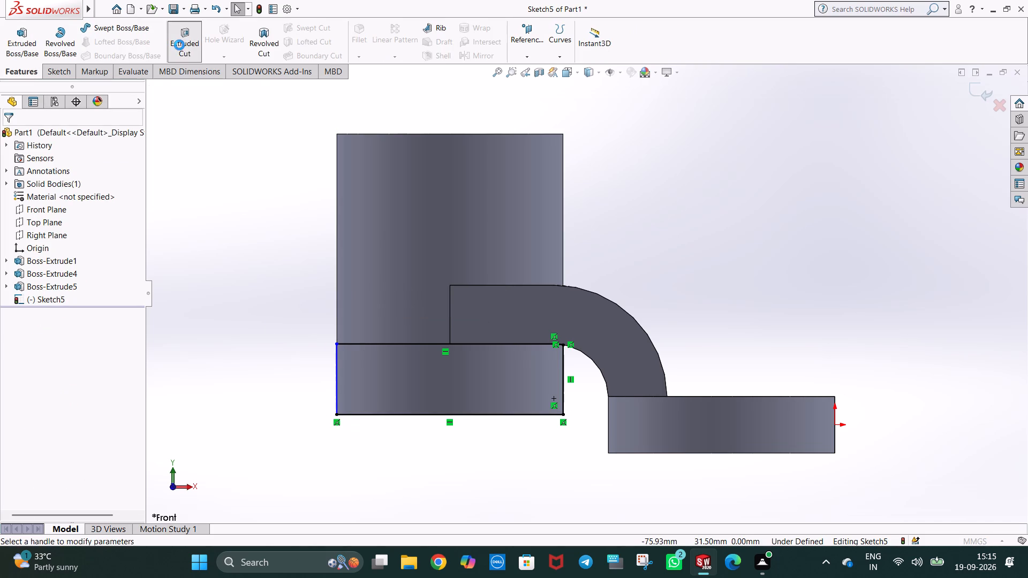
pyautogui.click(83, 214)
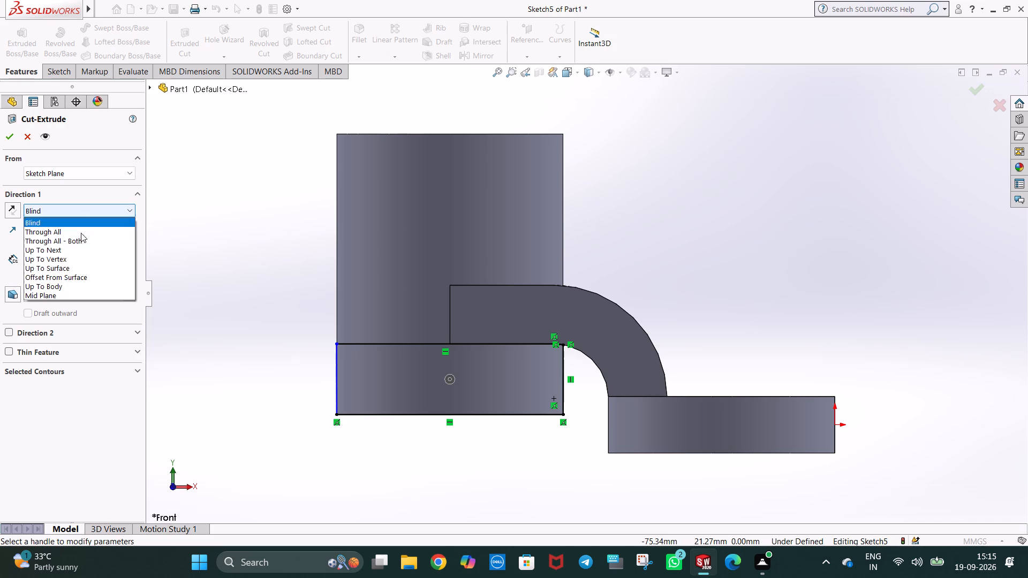
pyautogui.click(69, 295)
pyautogui.moveTo(684, 209); pyautogui.dragTo(672, 230, button='middle')
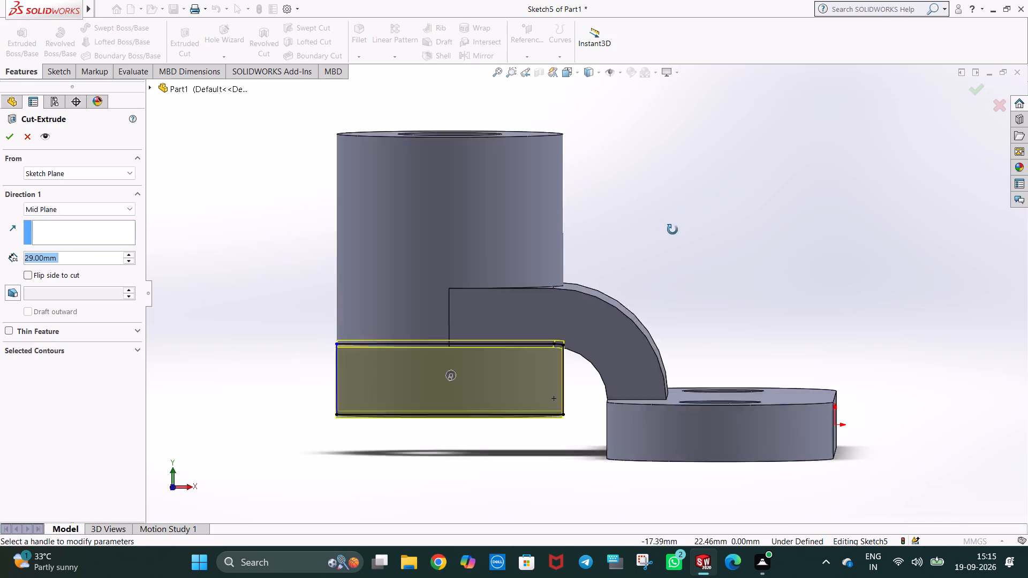
pyautogui.moveTo(672, 230); pyautogui.dragTo(623, 290, button='middle')
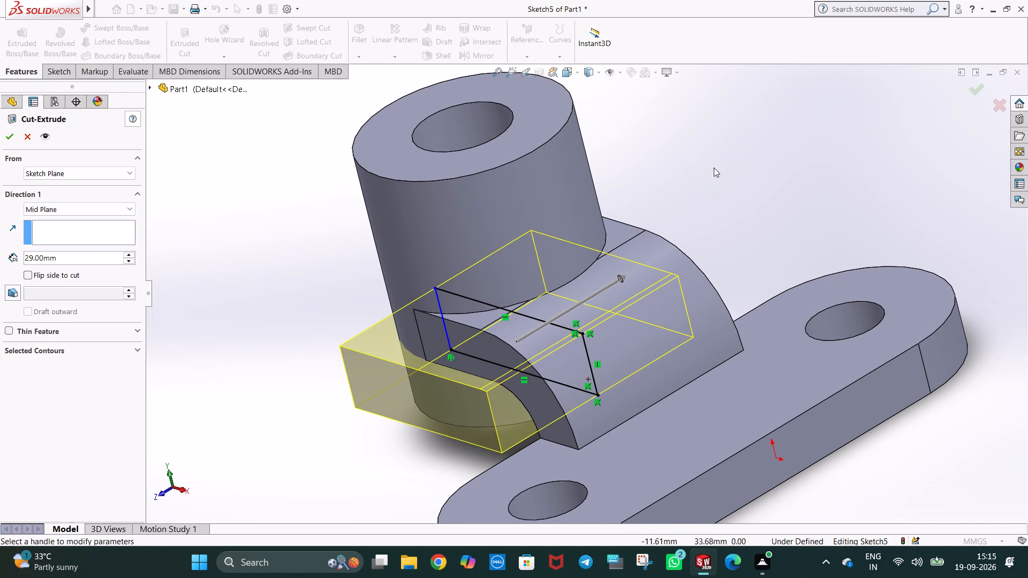
pyautogui.moveTo(761, 151); pyautogui.dragTo(731, 214, button='middle')
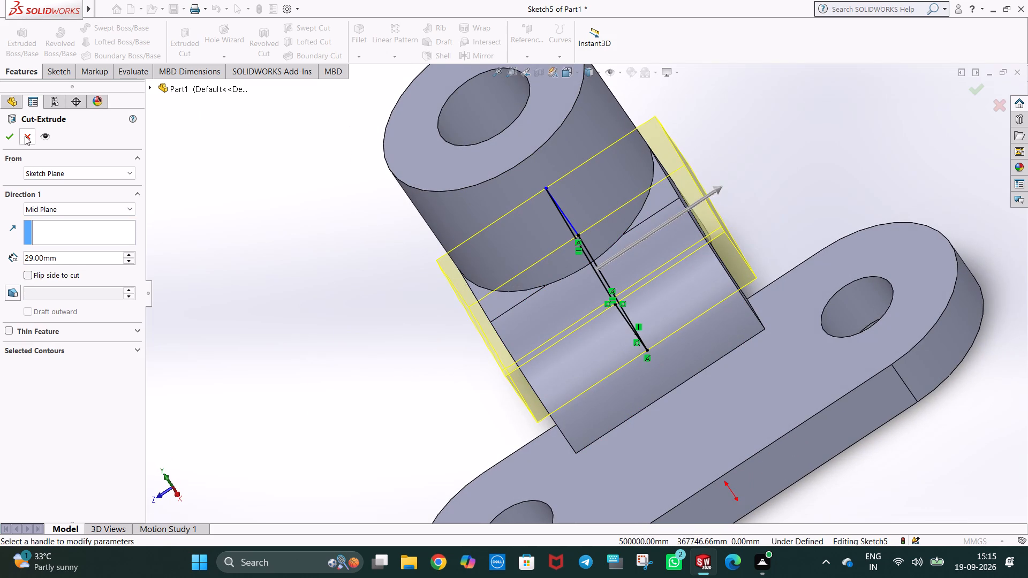
pyautogui.click(12, 140)
# On the Front Plane, sketch a 12.5 mm vertical line upward from the boss's lower outer corner, on the side away from the arm.
pyautogui.scroll(2, 277, 271)
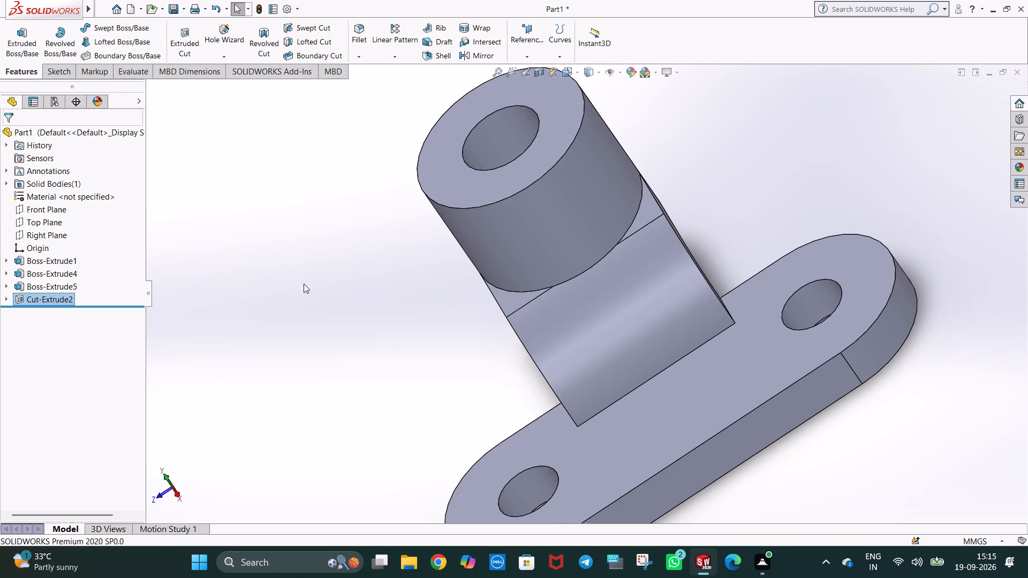
pyautogui.moveTo(306, 282); pyautogui.dragTo(467, 308, button='middle')
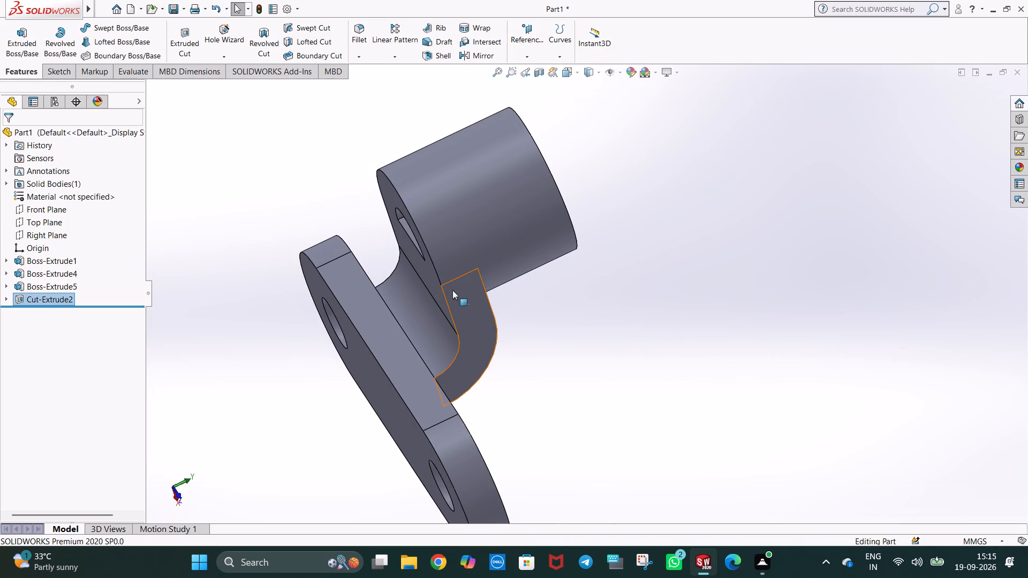
pyautogui.hotkey('ctrl', '1')
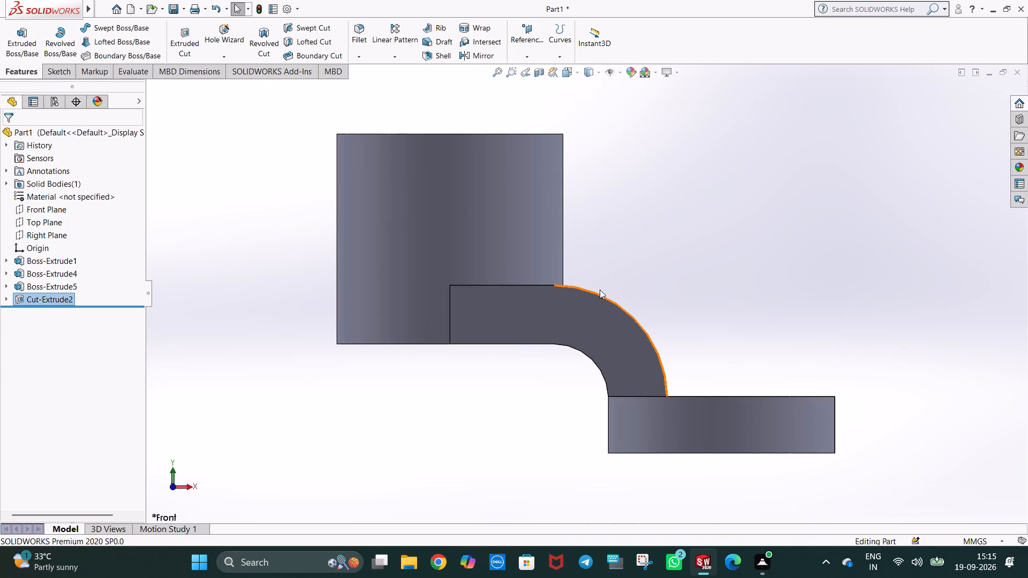
pyautogui.moveTo(653, 232); pyautogui.dragTo(654, 245, button='middle')
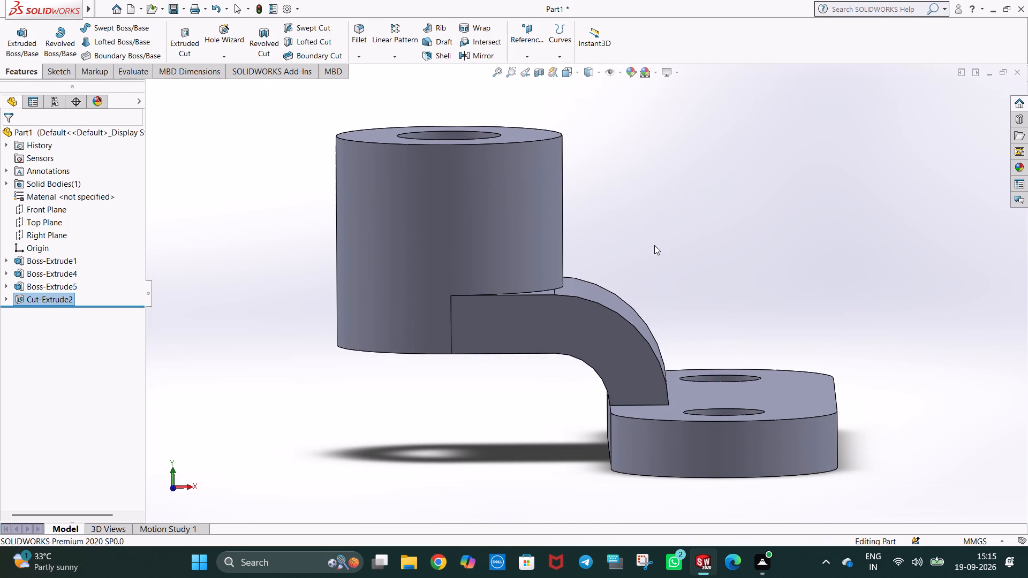
pyautogui.hotkey('ctrl', '1')
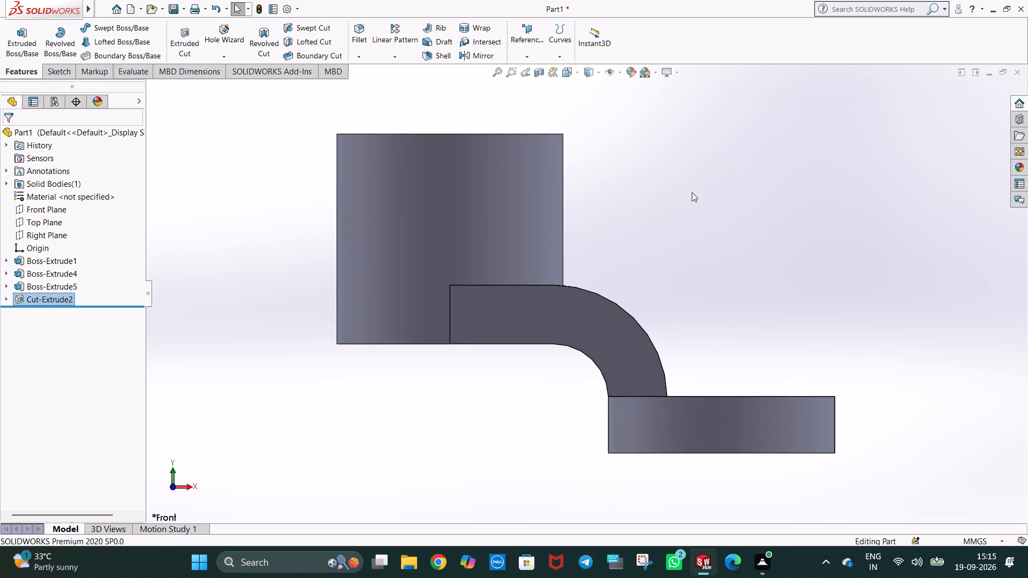
pyautogui.rightClick(403, 195)
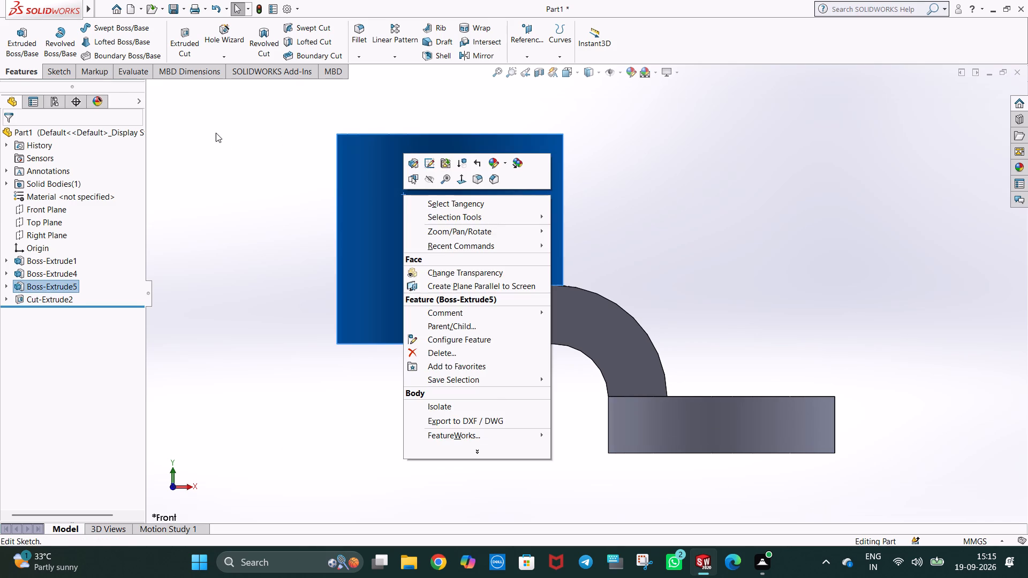
pyautogui.click(216, 133)
pyautogui.click(60, 210)
pyautogui.click(66, 197)
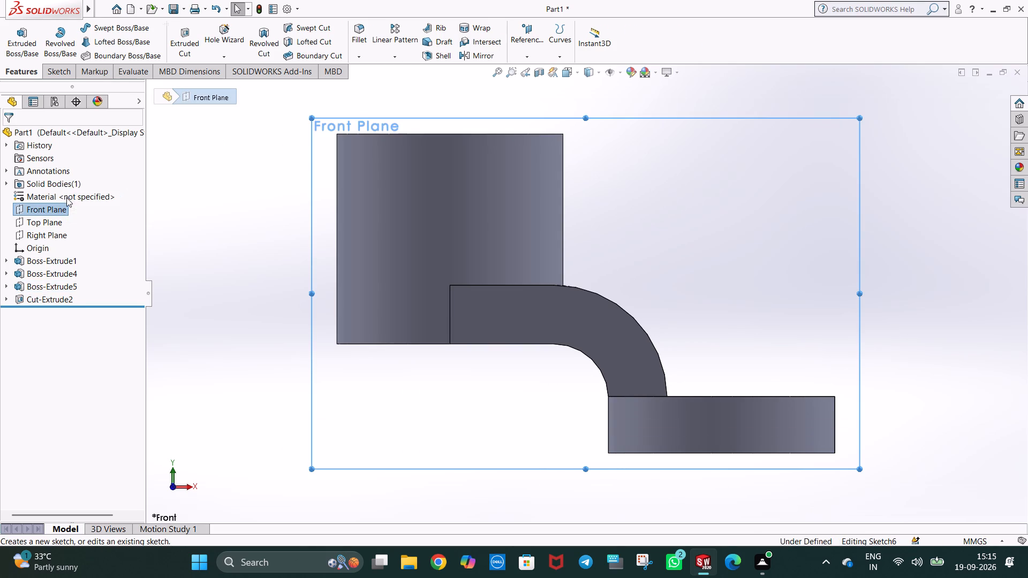
pyautogui.click(230, 190)
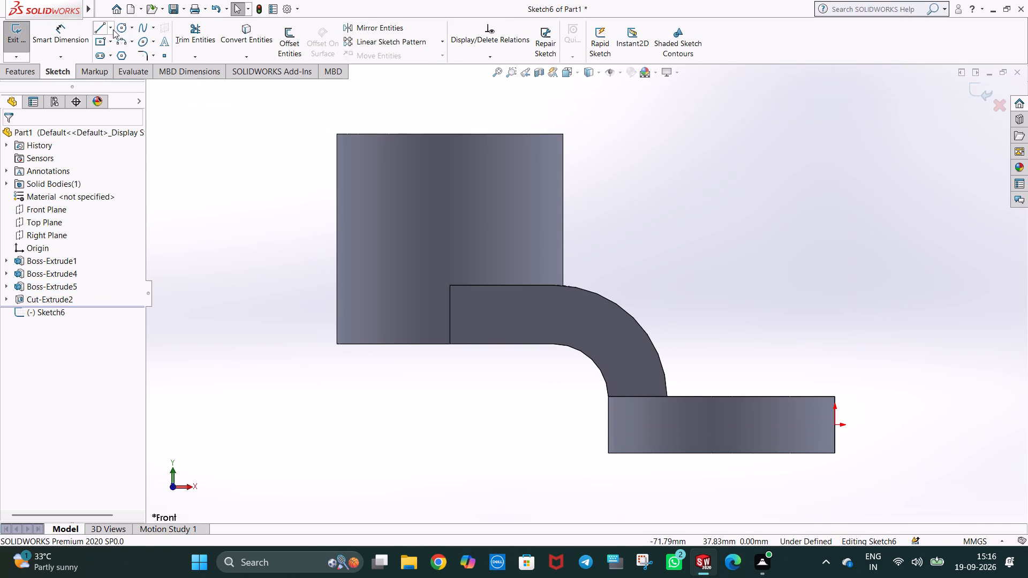
pyautogui.click(113, 29)
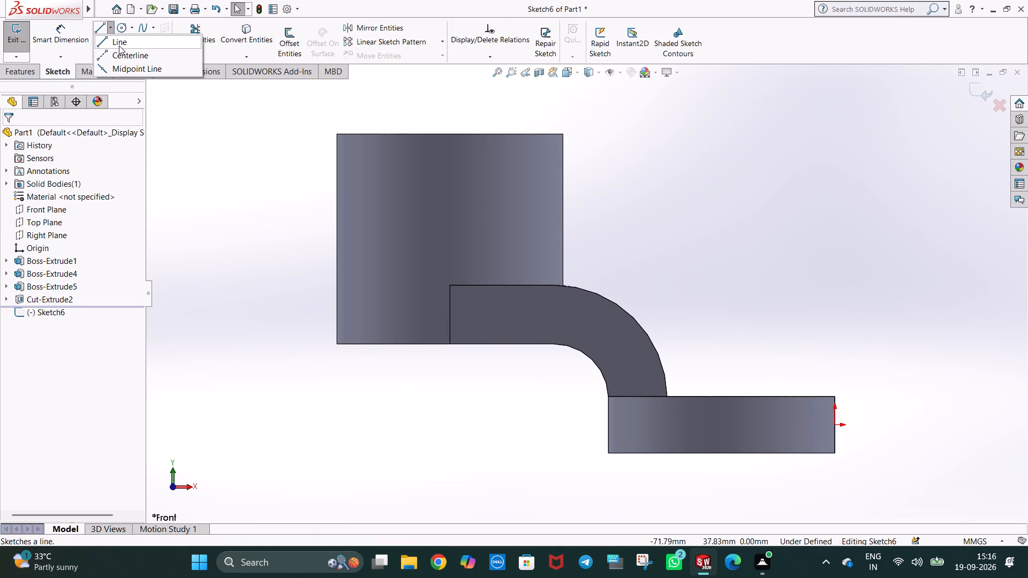
pyautogui.click(119, 45)
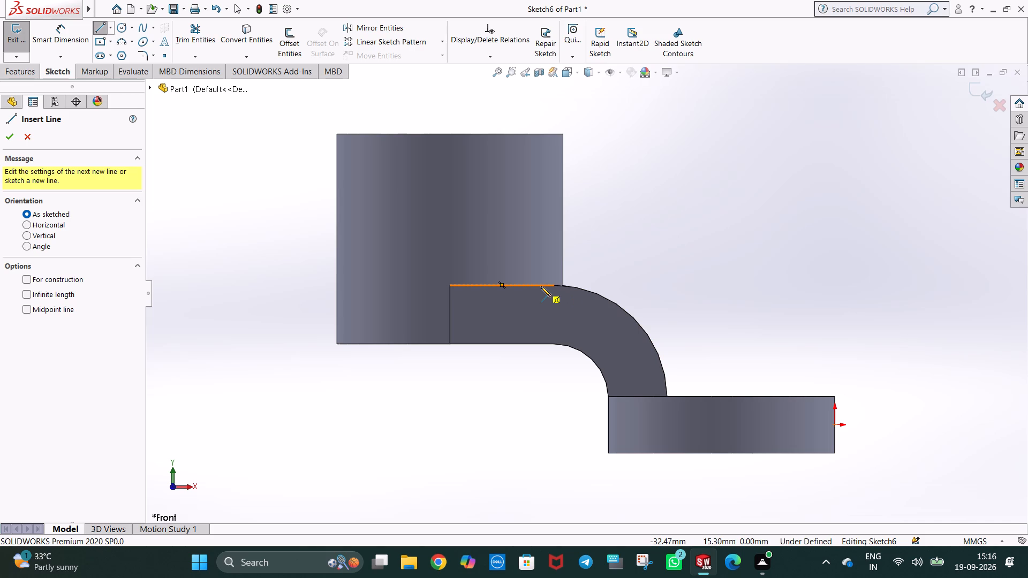
pyautogui.click(337, 345)
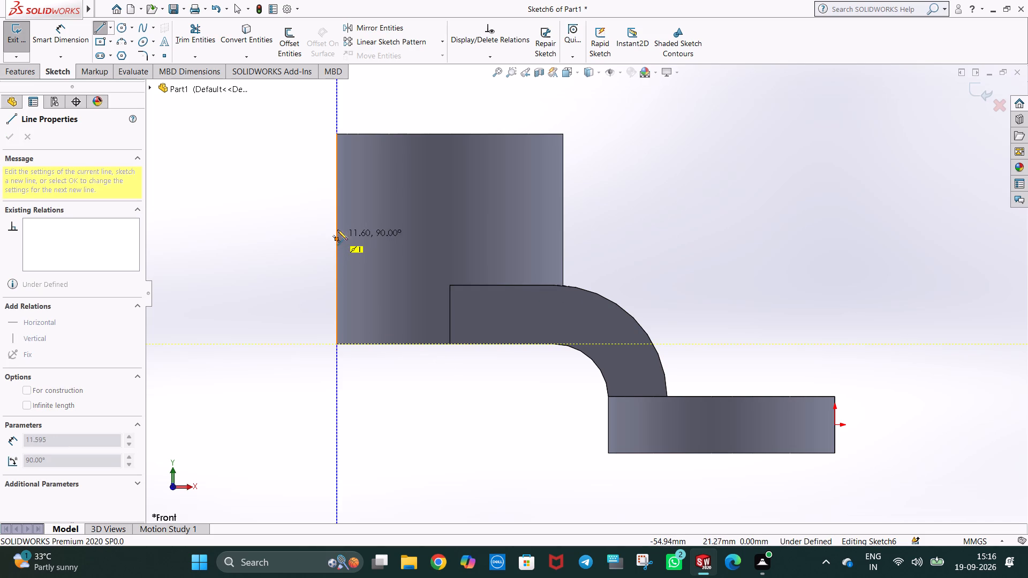
pyautogui.click(337, 216)
pyautogui.write('12.5')
pyautogui.press('Return')
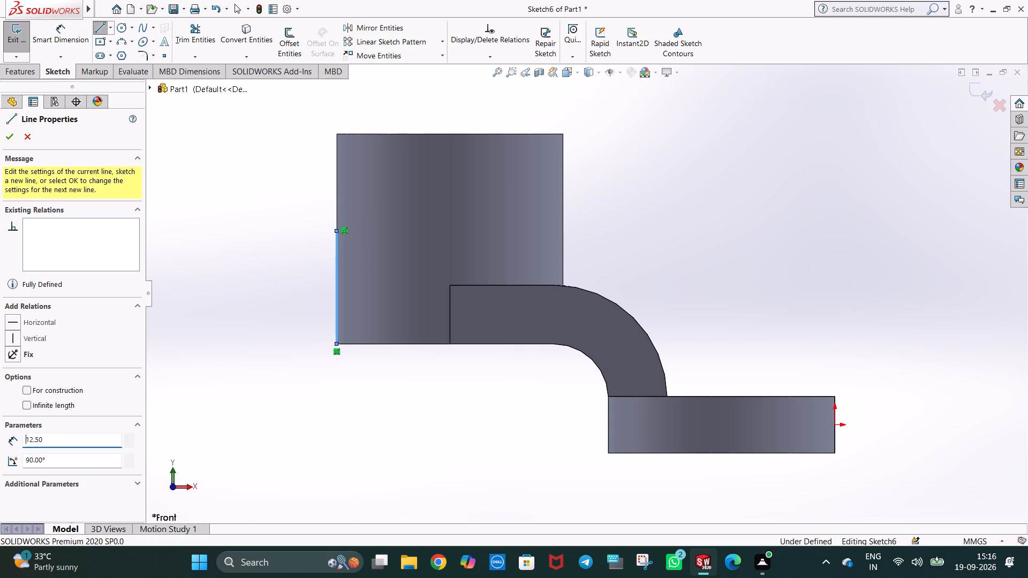
# Sketch a closed rectangle about 10.7 mm high across the boss's full width, from the 12.5 mm line's upper end to the boss's top.
pyautogui.click(562, 230)
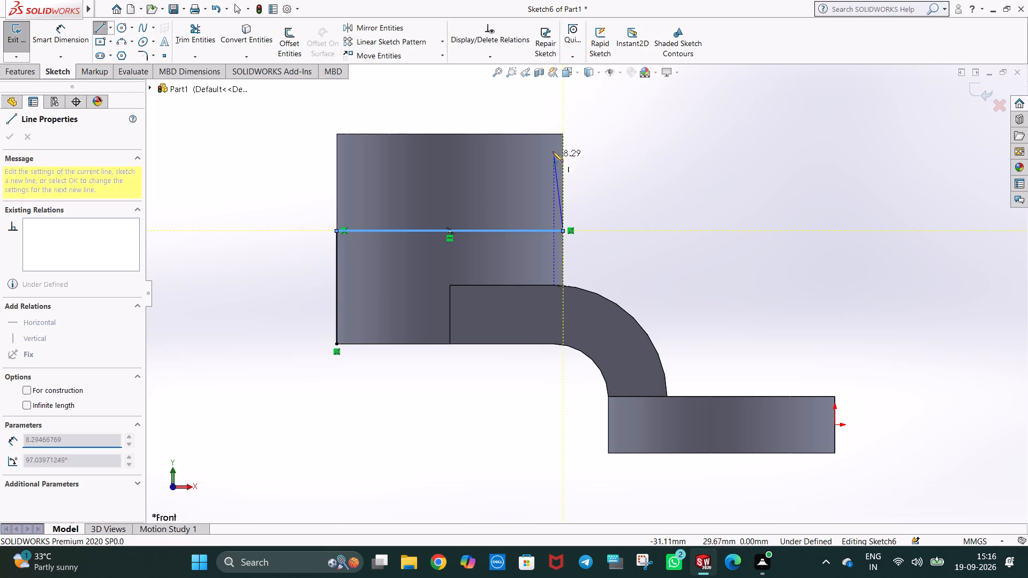
pyautogui.click(563, 132)
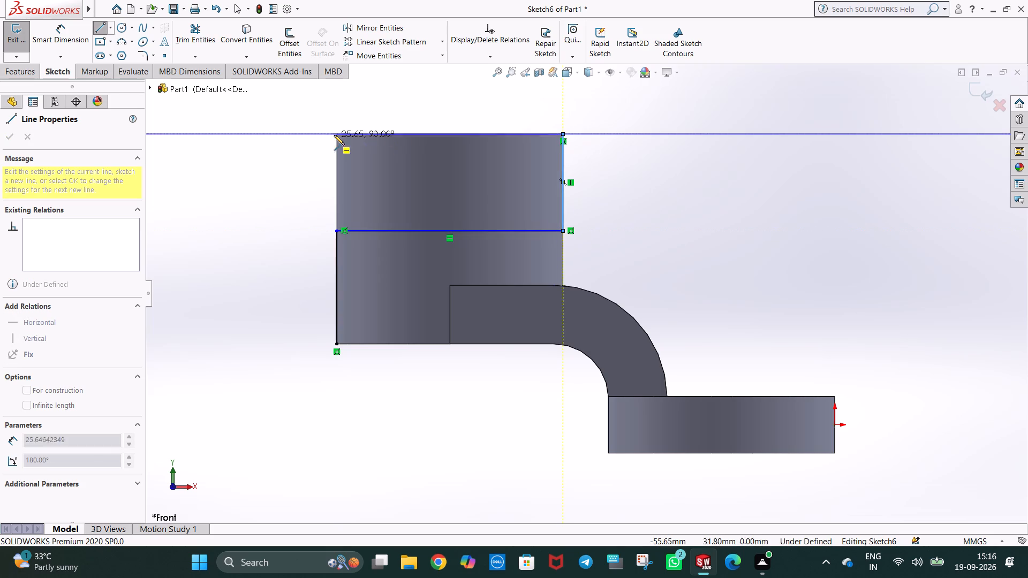
pyautogui.click(336, 133)
pyautogui.click(337, 229)
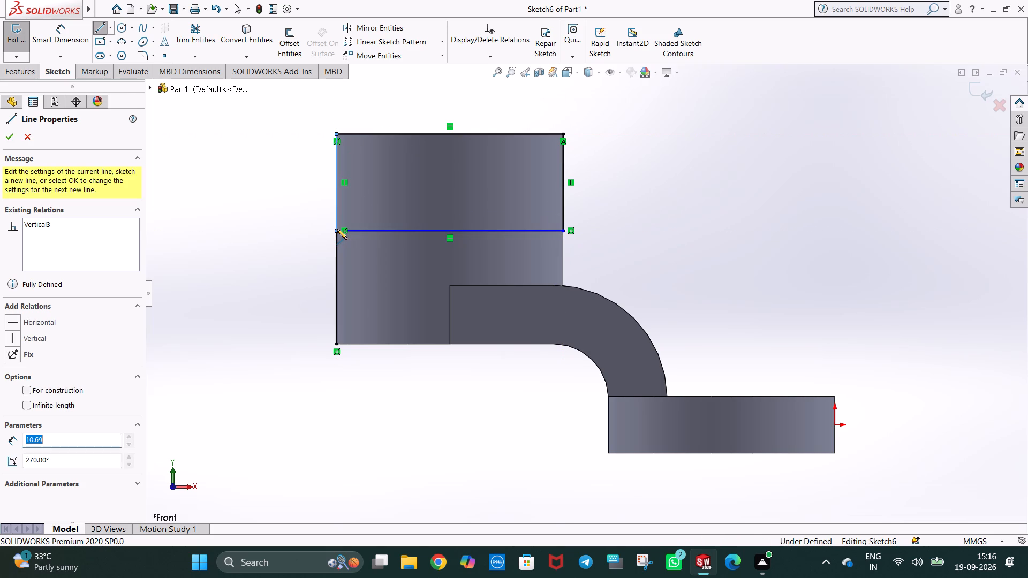
pyautogui.press('Escape')
pyautogui.press('Escape')
pyautogui.moveTo(279, 240); pyautogui.dragTo(286, 240)
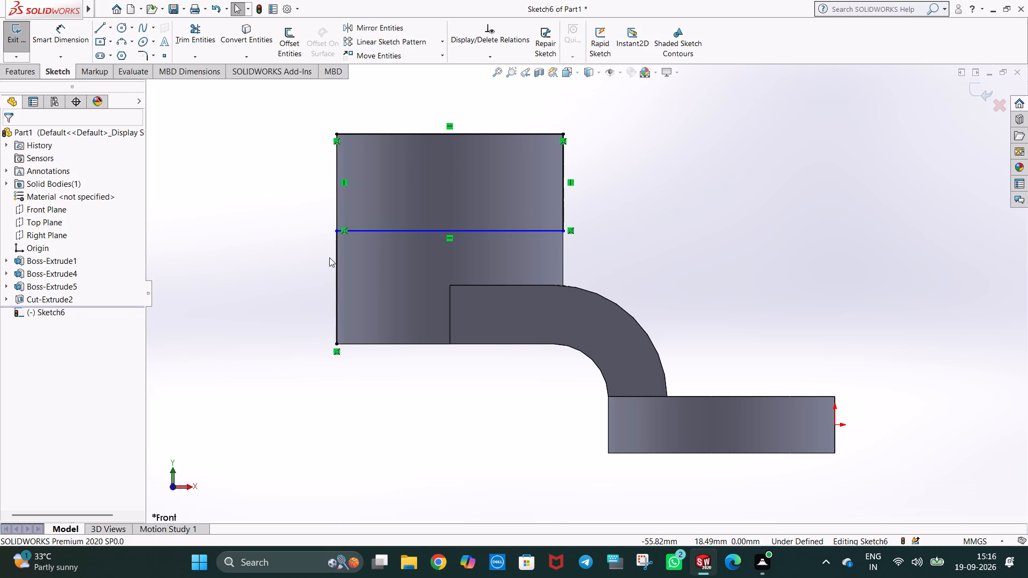
# Delete the 12.5 mm vertical line below the rectangle.
pyautogui.click(335, 263)
pyautogui.press('Delete')
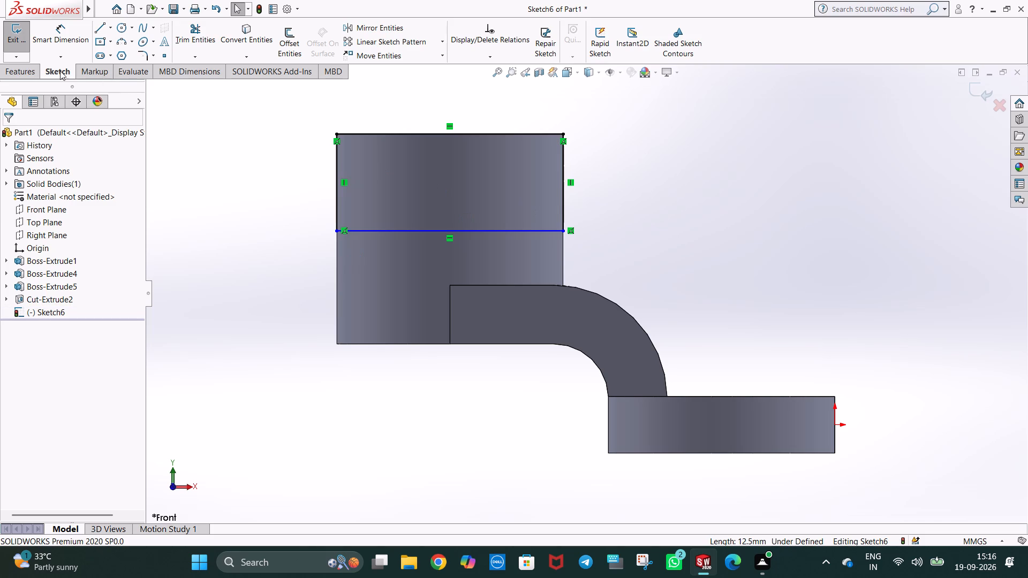
# Cut away the boss's upper portion with an Extruded Cut of the rectangle, Mid Plane, 29 mm deep.
pyautogui.click(13, 70)
pyautogui.click(191, 49)
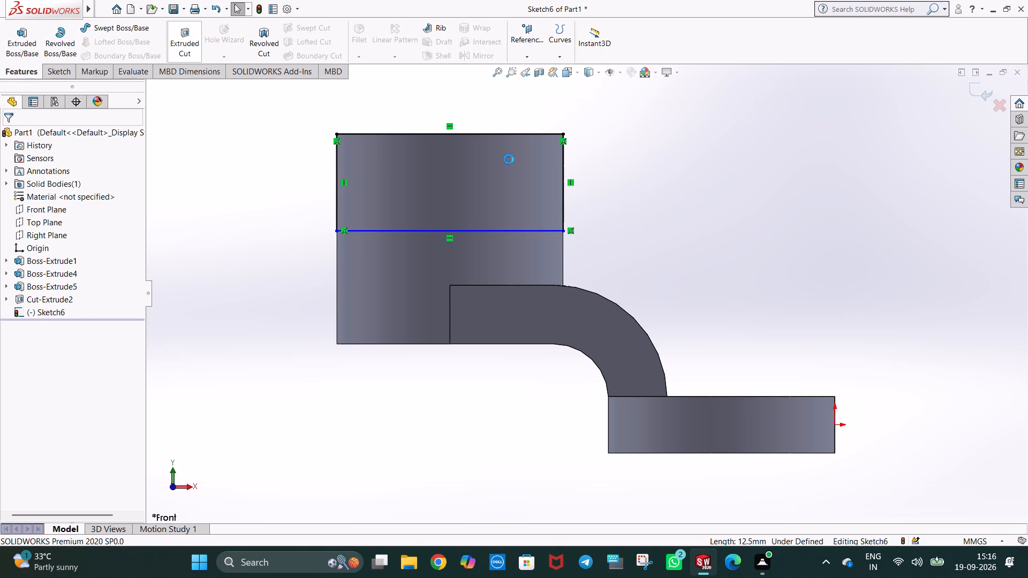
pyautogui.moveTo(682, 212); pyautogui.dragTo(664, 242, button='middle')
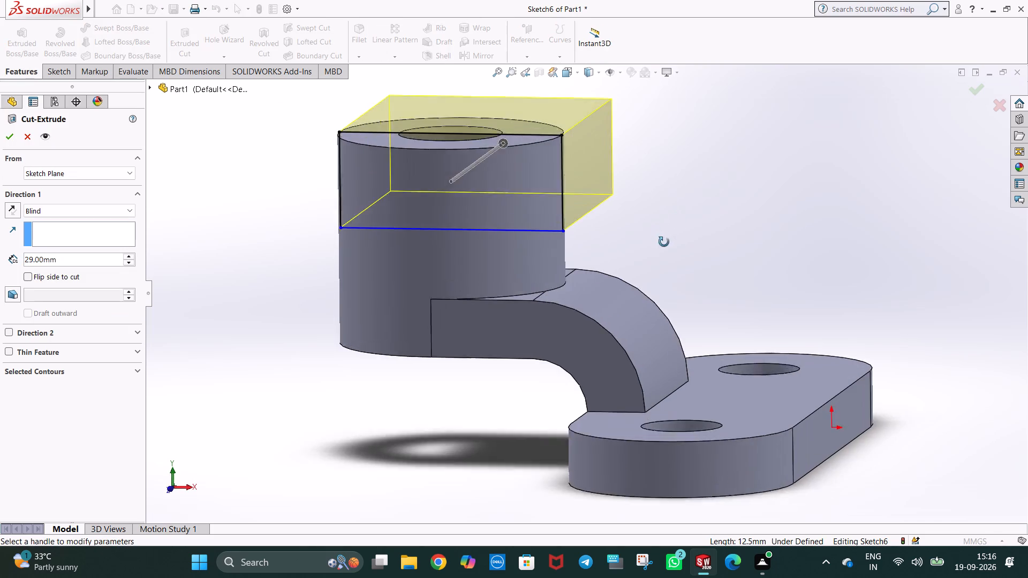
pyautogui.moveTo(664, 242); pyautogui.dragTo(614, 296, button='middle')
pyautogui.click(60, 210)
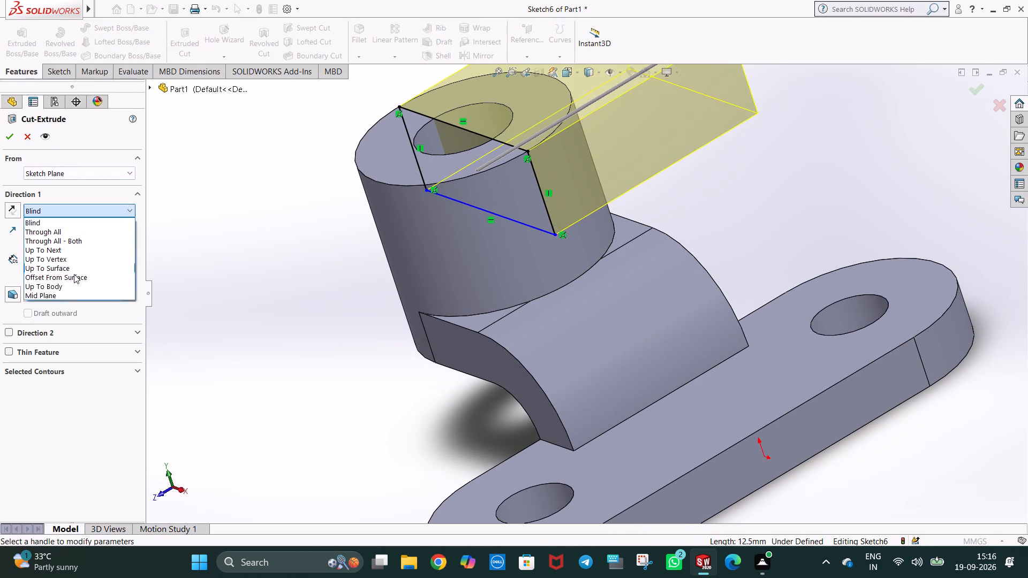
pyautogui.click(74, 297)
pyautogui.click(6, 139)
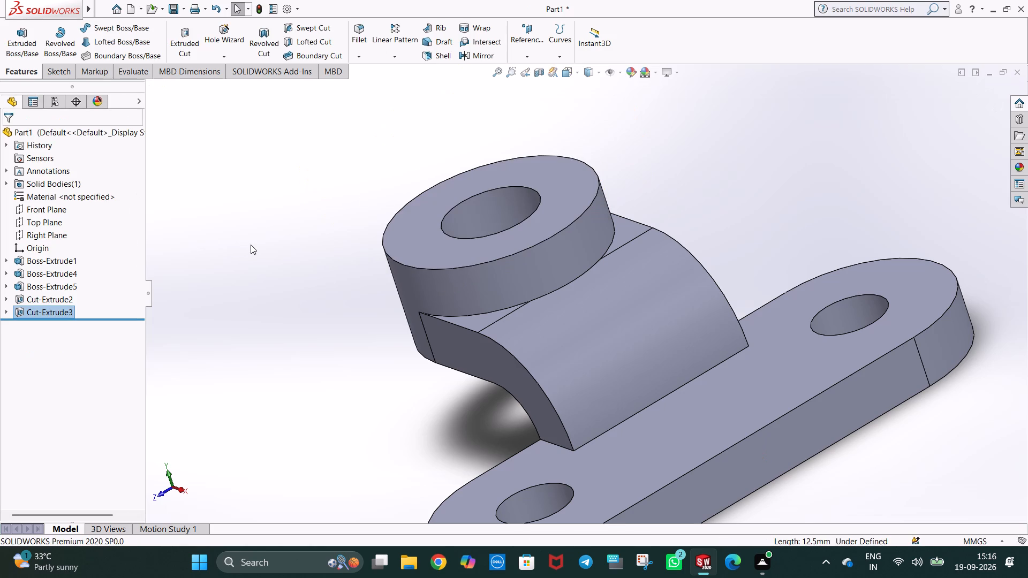
# Save the part on the Desktop as "Offset hinge bracket", with the bracket shown in a rotated three-dimensional view.
pyautogui.hotkey('ctrl', '1')
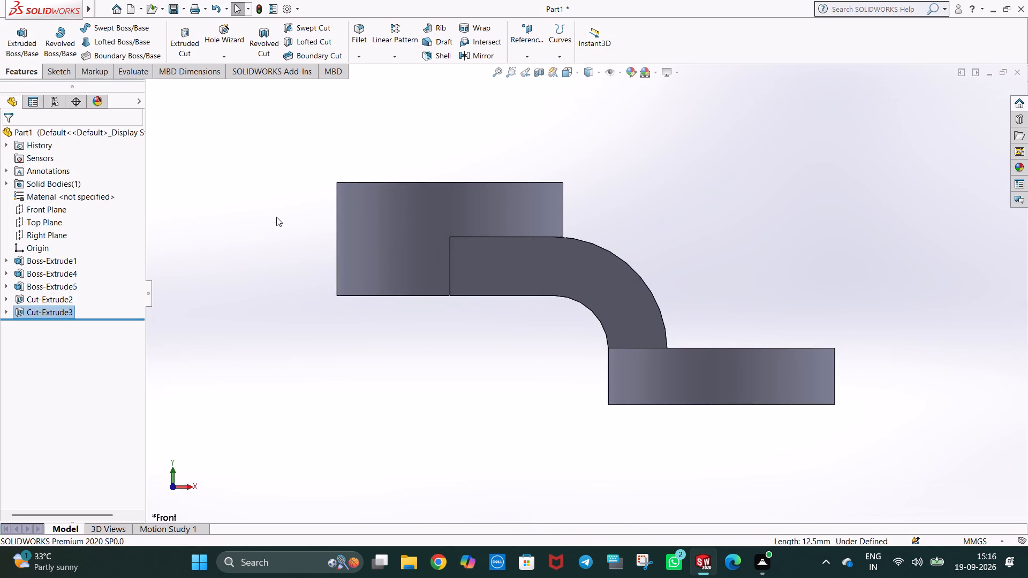
pyautogui.hotkey('ctrl', '7')
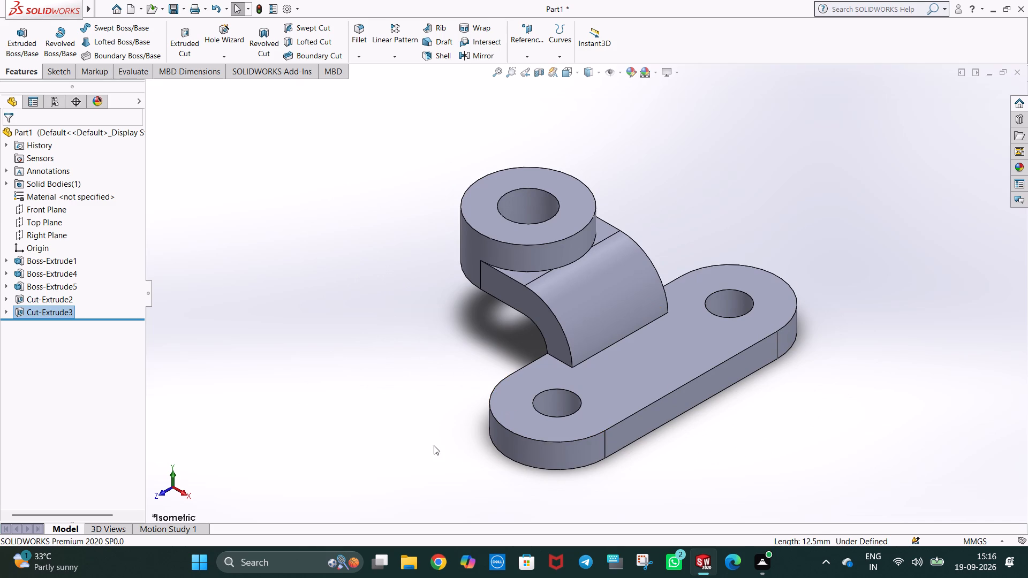
pyautogui.moveTo(434, 445); pyautogui.dragTo(290, 438, button='middle')
pyautogui.moveTo(644, 260); pyautogui.dragTo(659, 366, button='middle')
pyautogui.moveTo(738, 228); pyautogui.dragTo(764, 215, button='middle')
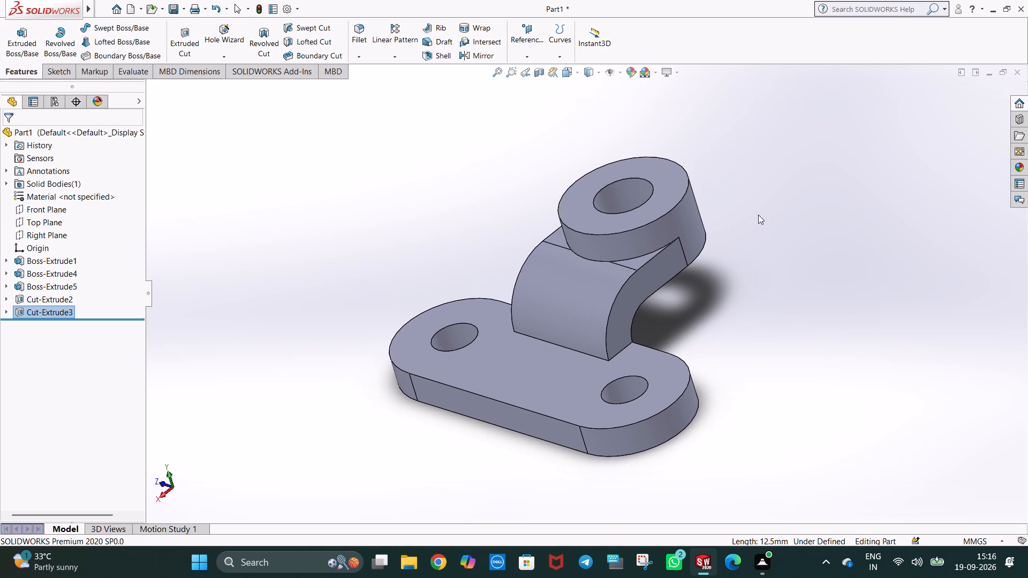
pyautogui.moveTo(726, 207); pyautogui.dragTo(729, 194, button='middle')
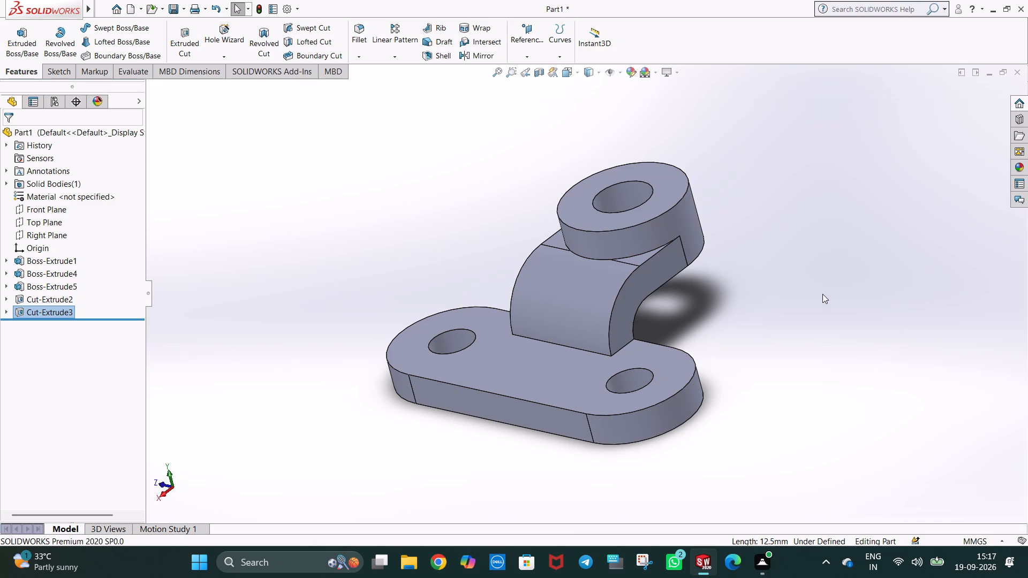
pyautogui.hotkey('ctrl', 's')
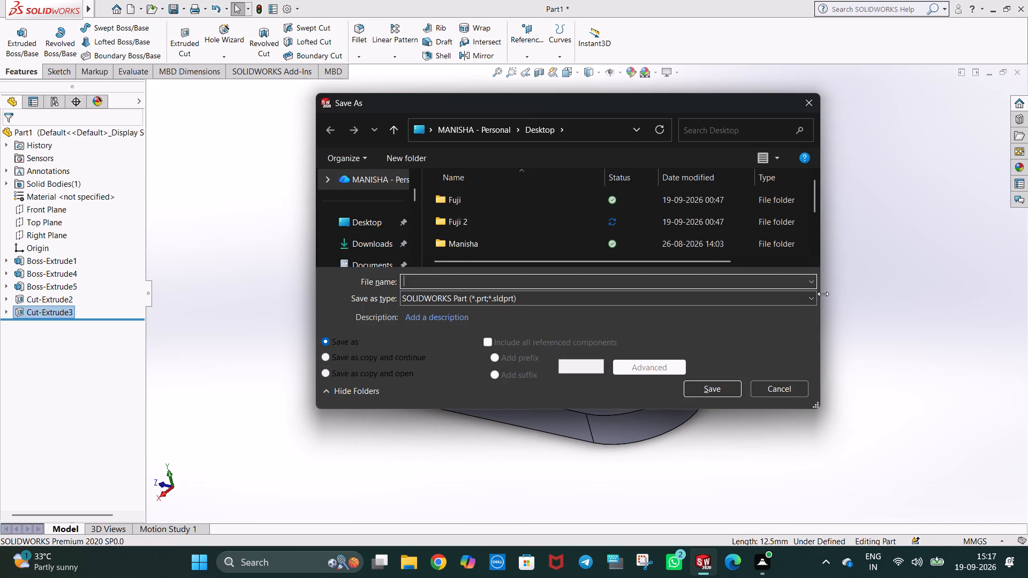
pyautogui.write('ffset hinge bracket')
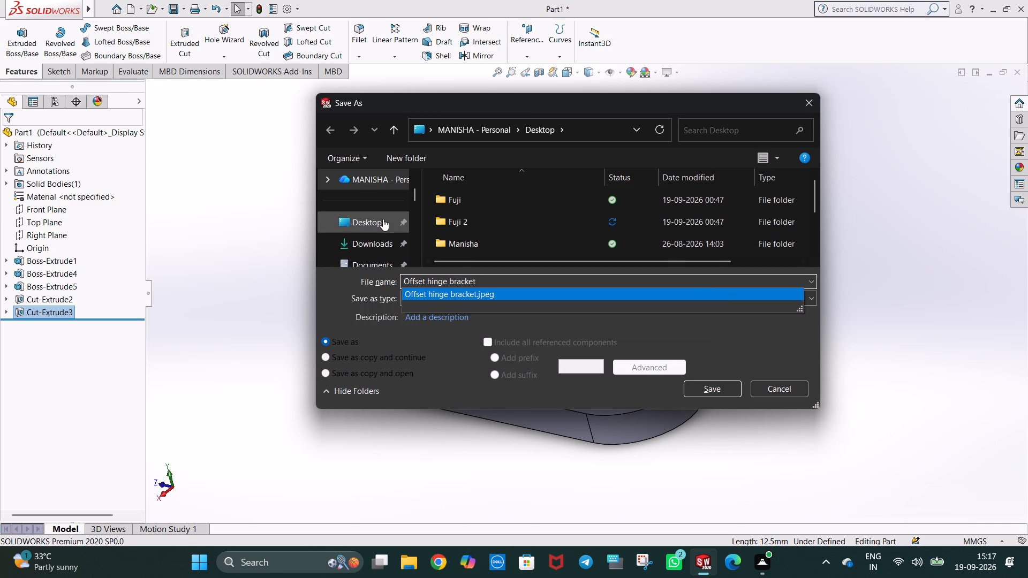
pyautogui.click(382, 219)
pyautogui.click(708, 388)
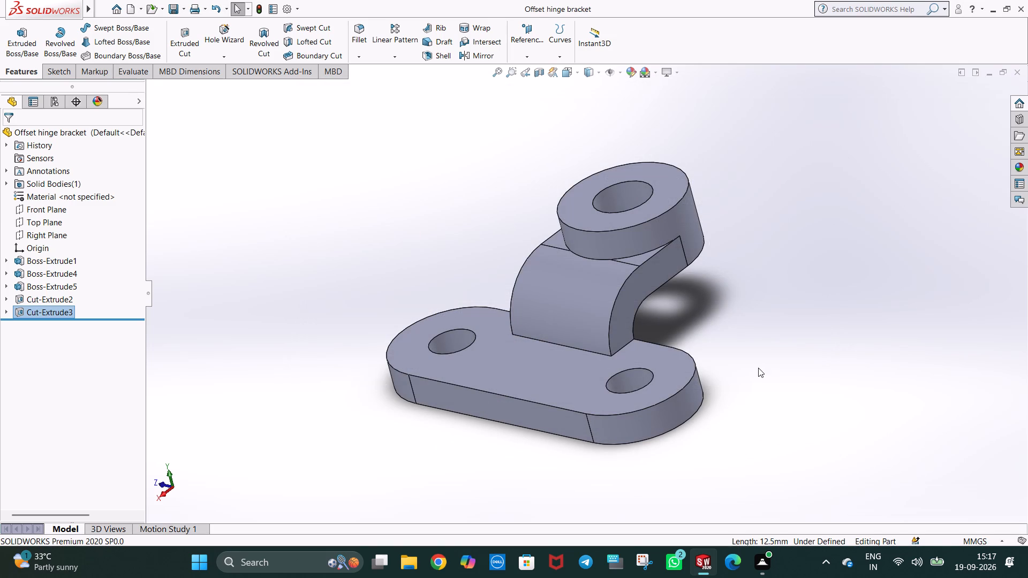
pyautogui.hotkey('ctrl', 's')
# Capture a screenshot of the whole SOLIDWORKS window showing the finished bracket.
pyautogui.press('Print')
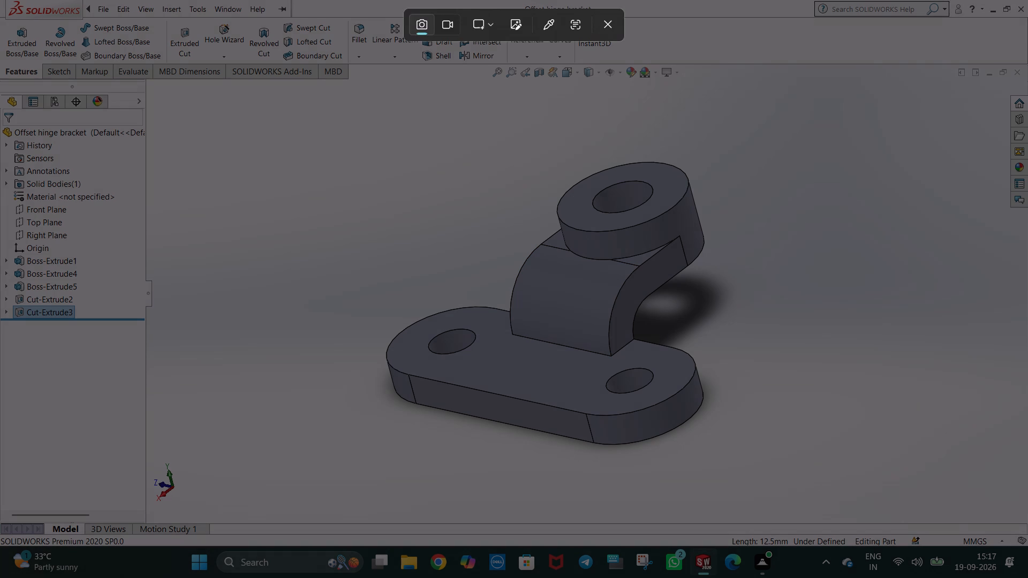
pyautogui.moveTo(0, 1); pyautogui.dragTo(783, 438)
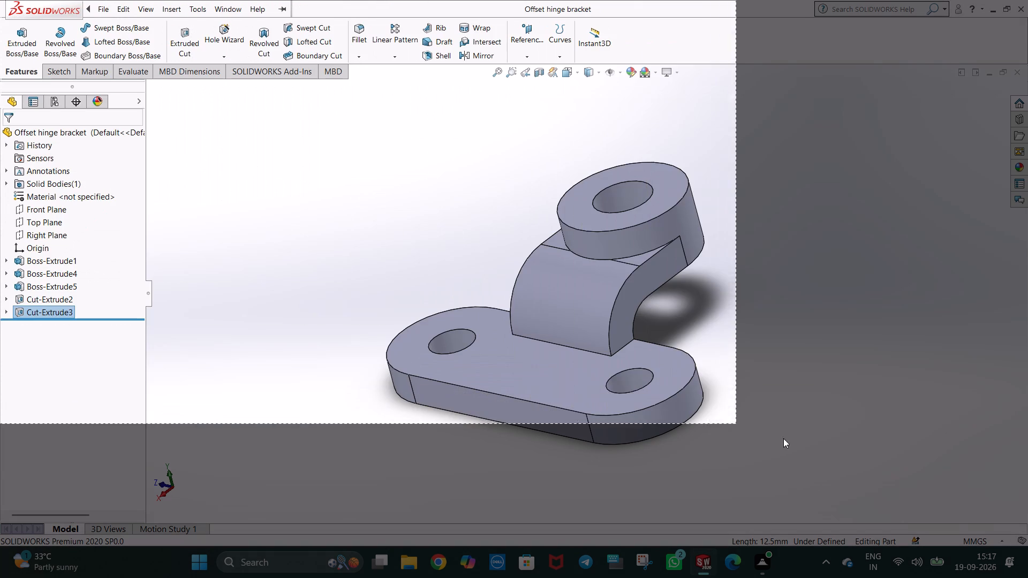
pyautogui.moveTo(783, 438); pyautogui.dragTo(1027, 544)
pyautogui.click(804, 361)
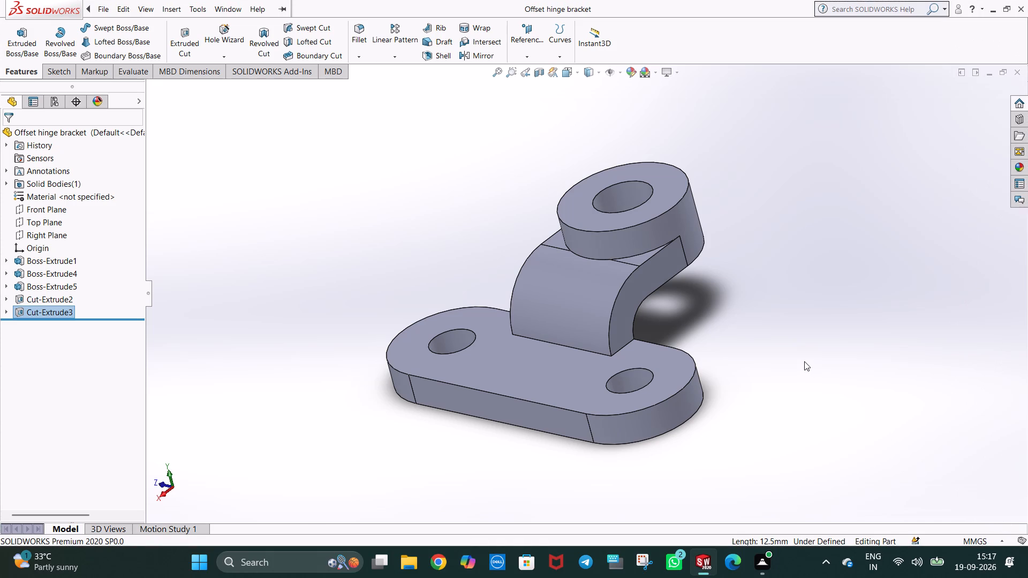
# Close SOLIDWORKS.
pyautogui.click(1021, 5)
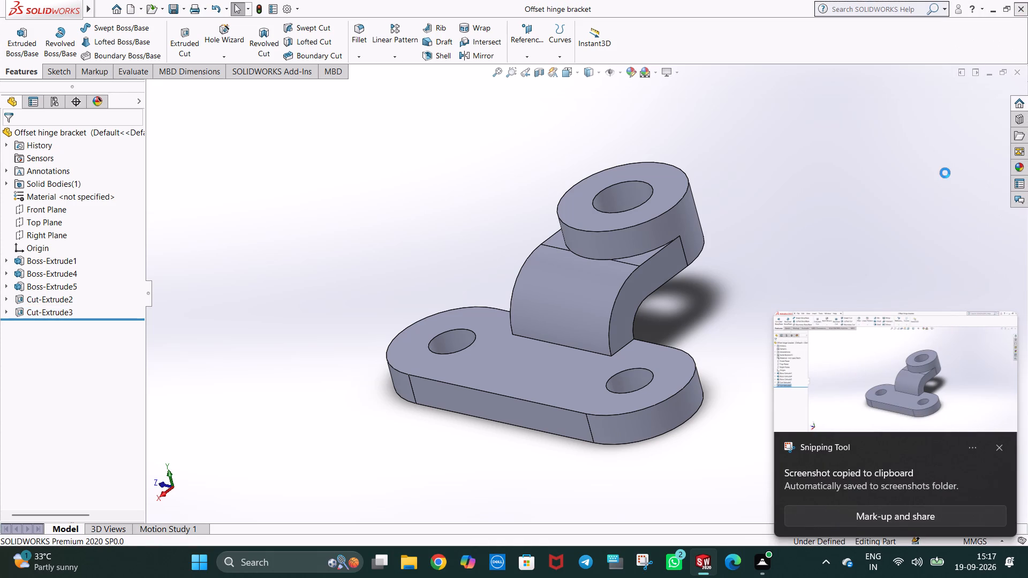
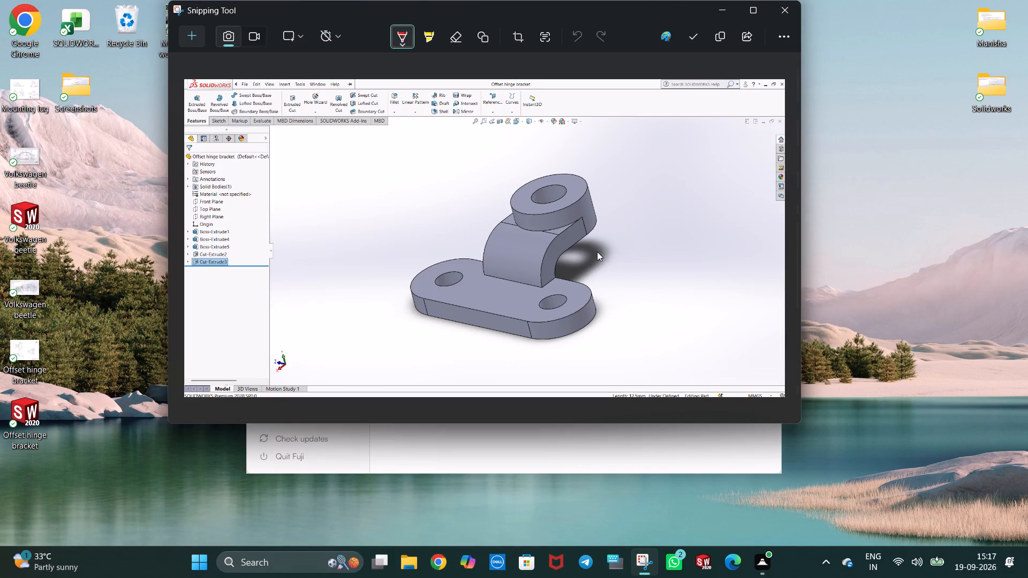
# Save the captured bracket screenshot from Snipping Tool to the Desktop as a PNG named "Offset hinge bracket".
pyautogui.rightClick(597, 252)
pyautogui.click(639, 276)
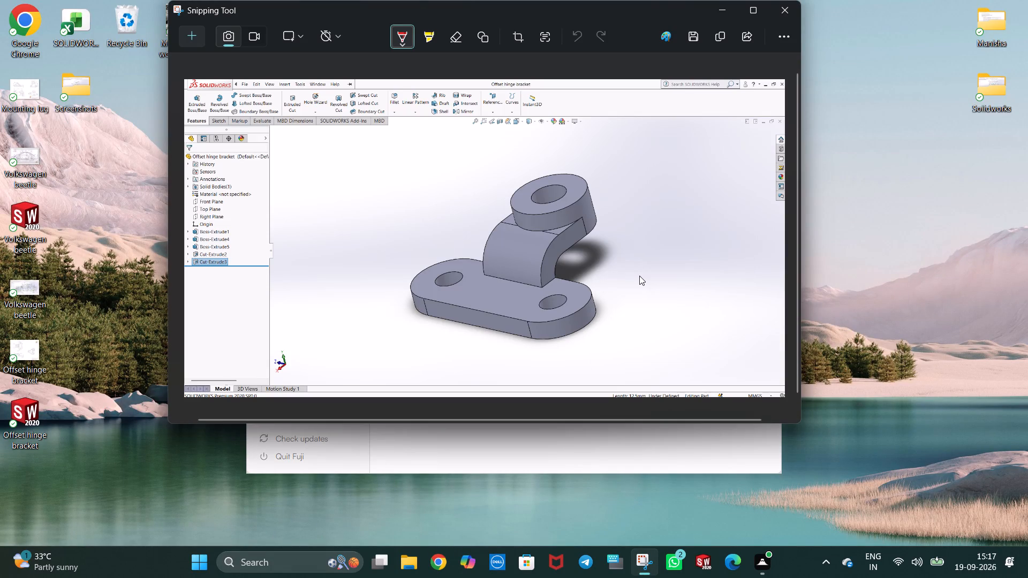
pyautogui.press('BackSpace')
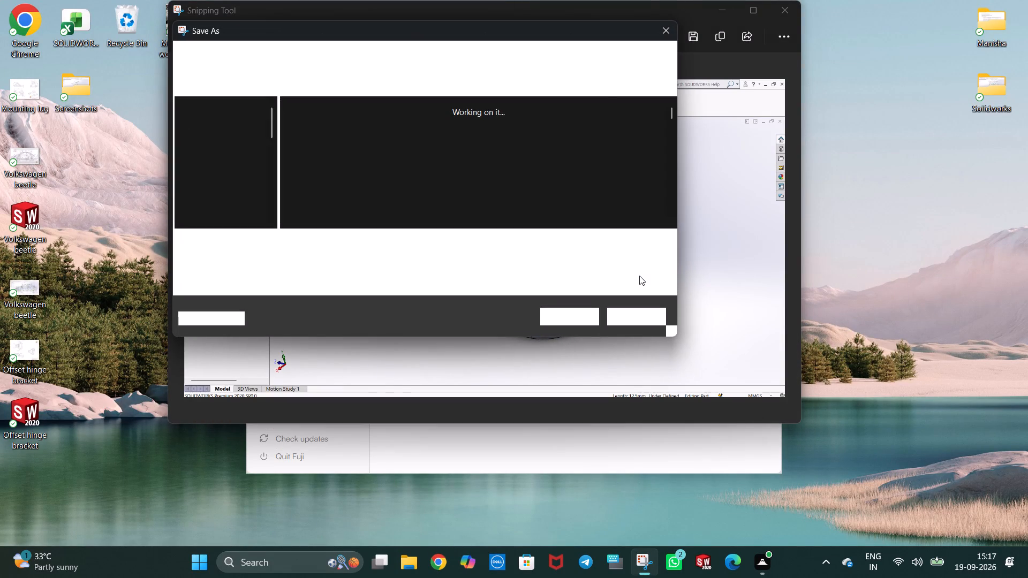
pyautogui.write('ffset hinge bracket')
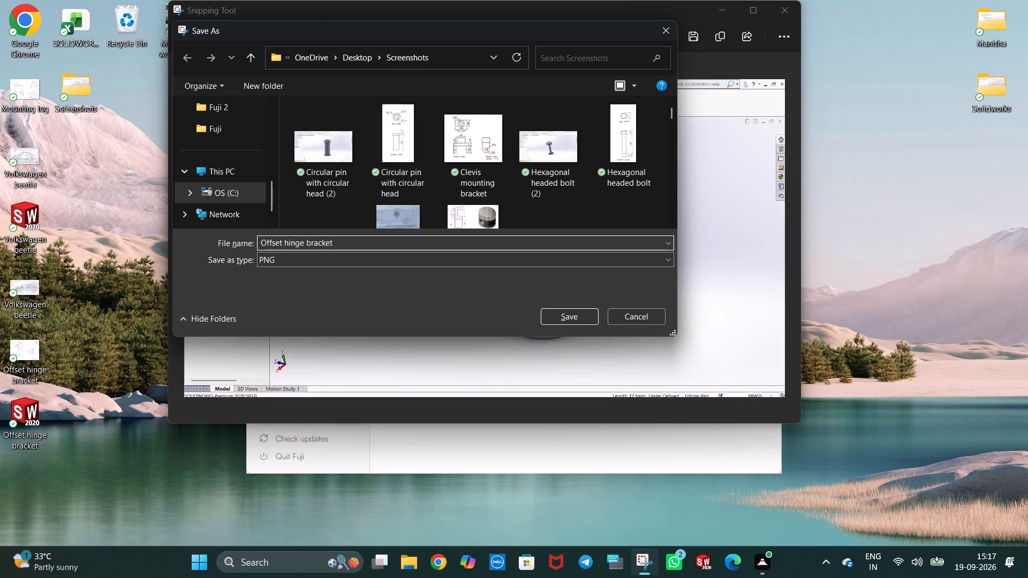
pyautogui.scroll(3, 246, 172)
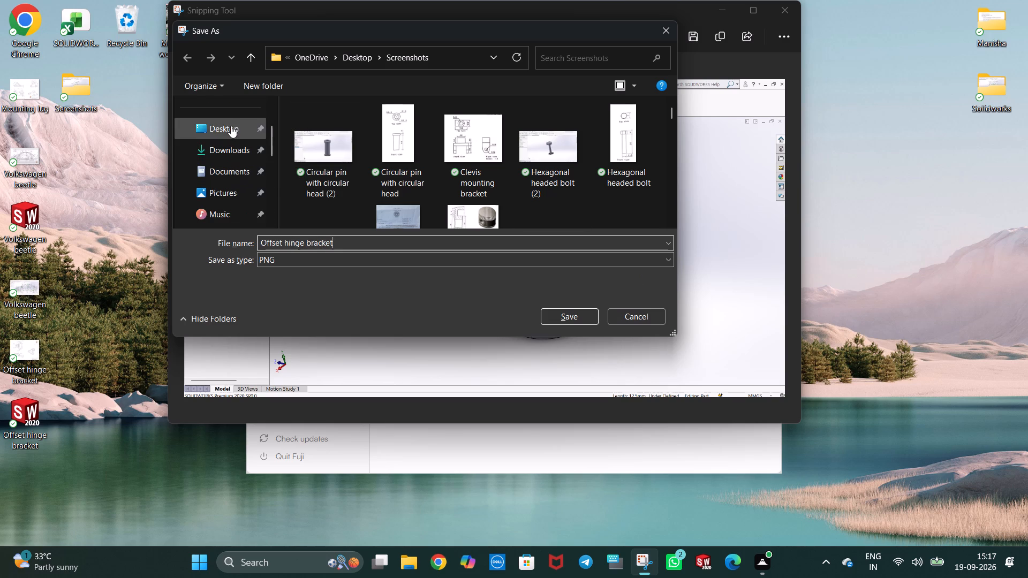
pyautogui.click(231, 126)
pyautogui.click(555, 314)
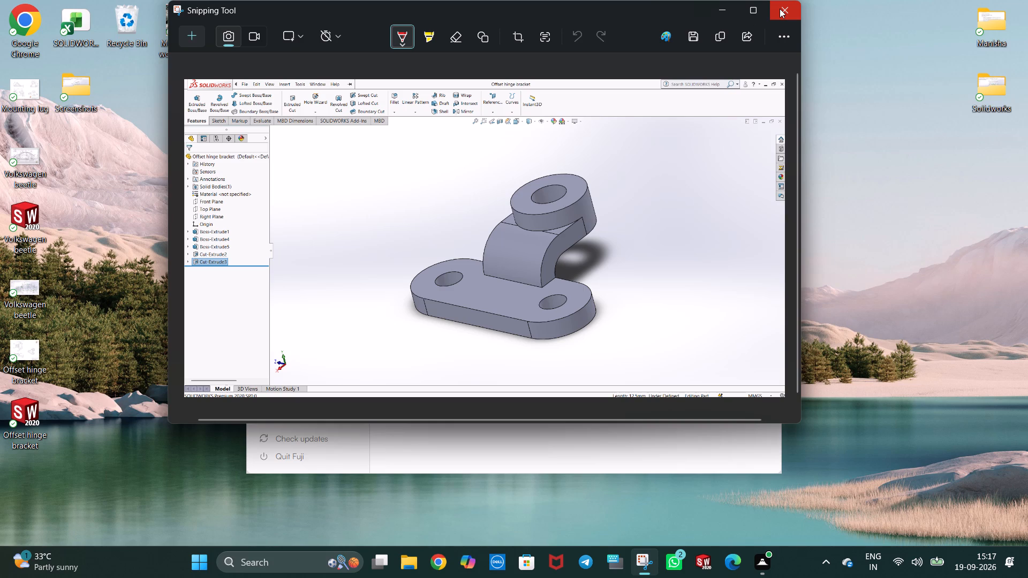